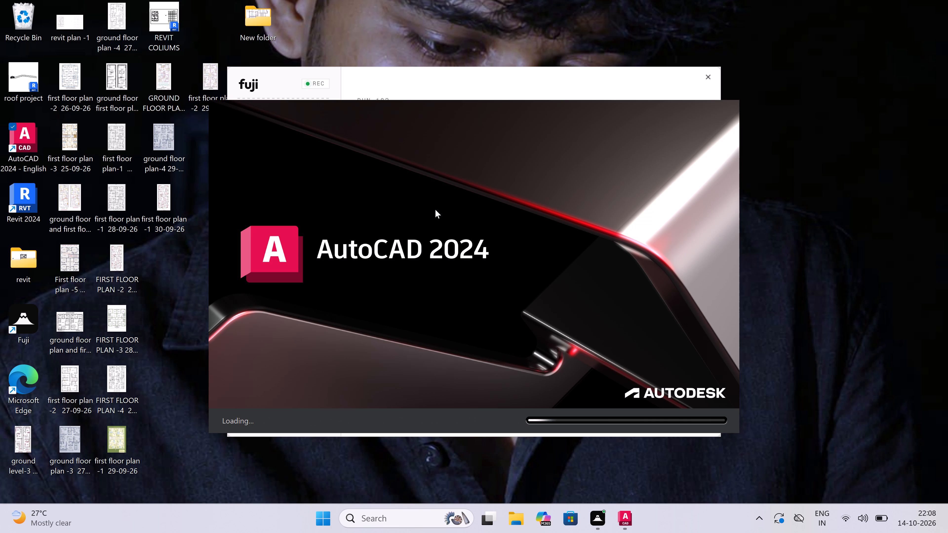
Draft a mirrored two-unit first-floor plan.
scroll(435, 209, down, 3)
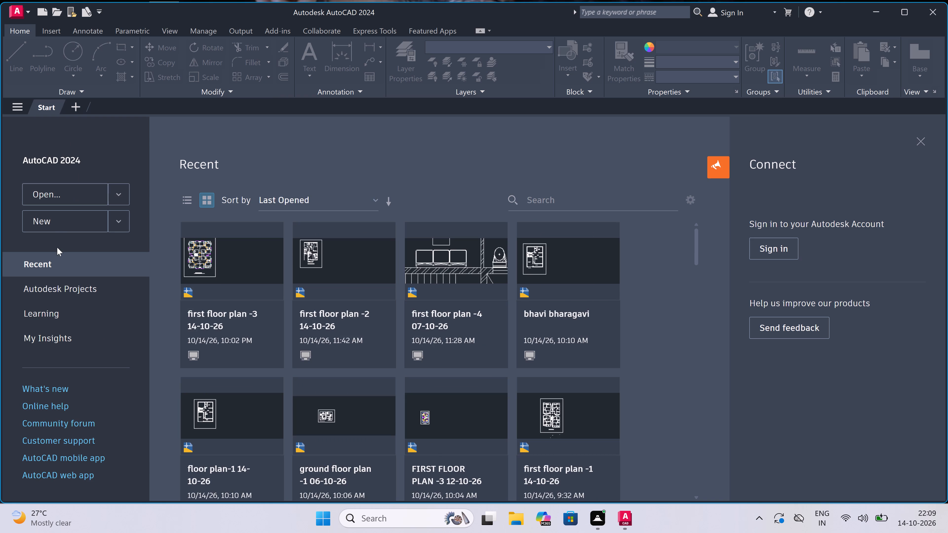
Start a new blank drawing.
double_click(60, 223)
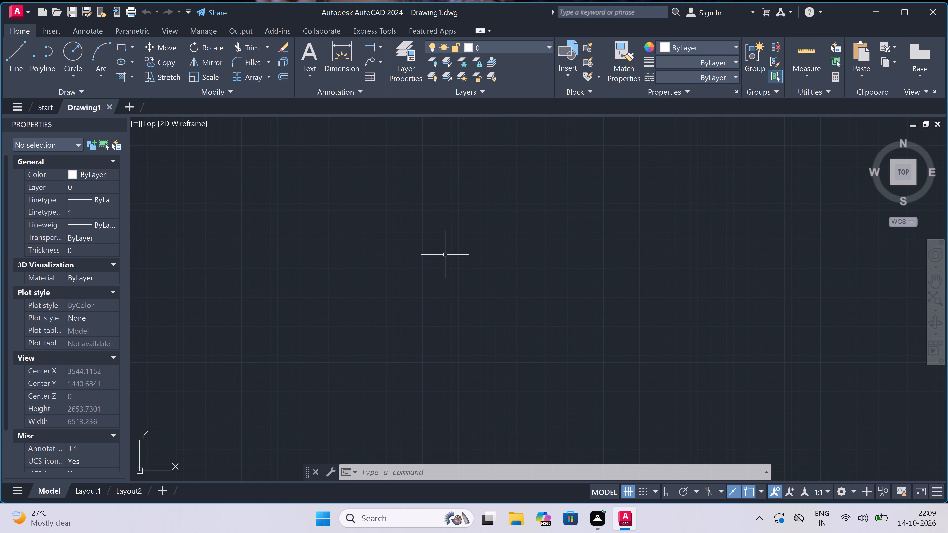
Configure the drawing units to Decimal length with 0.0 precision and Inches as the insertion scale.
key(u)
text(n)
key(space)
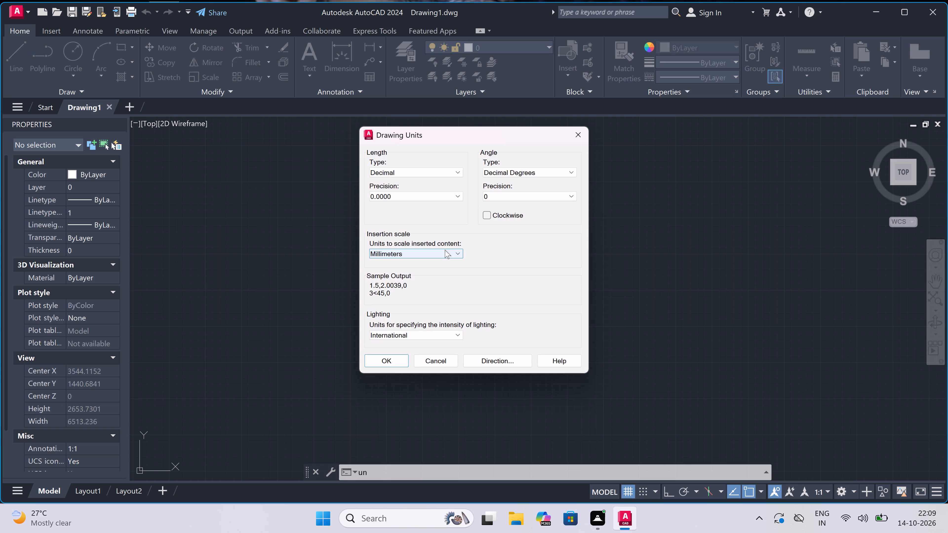
click(442, 168)
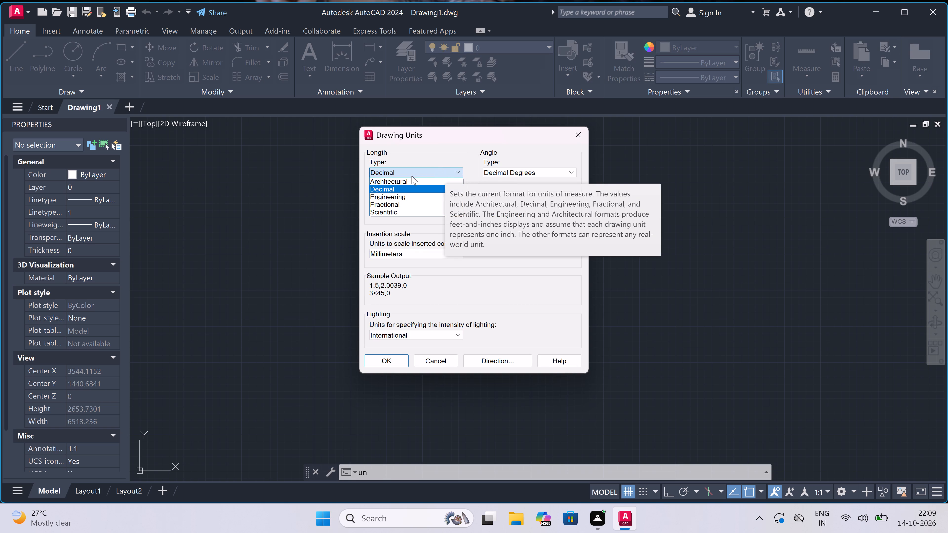
click(417, 188)
double_click(413, 196)
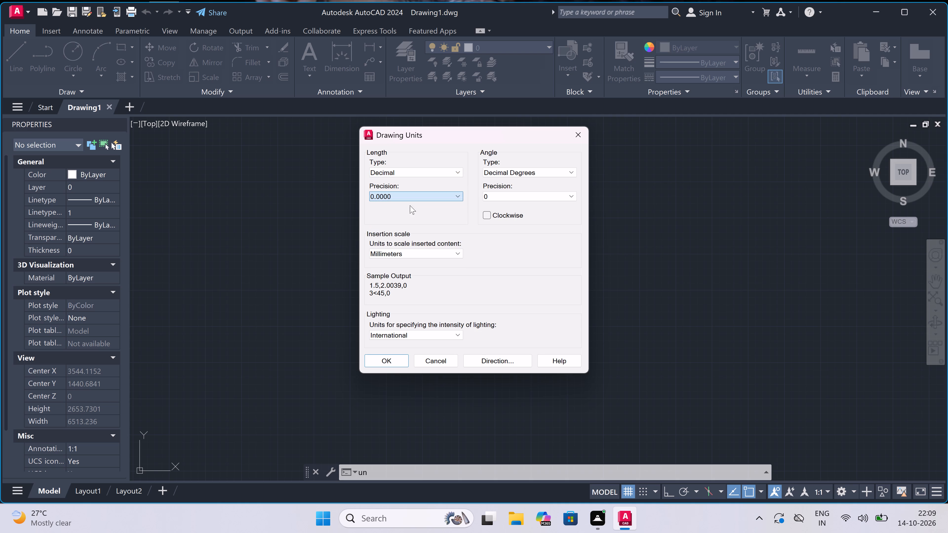
click(413, 197)
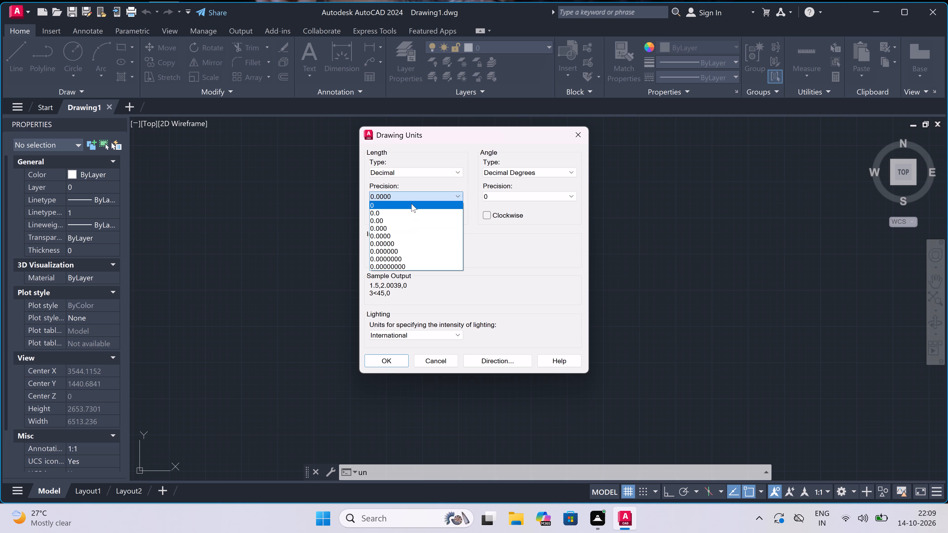
click(408, 210)
click(406, 254)
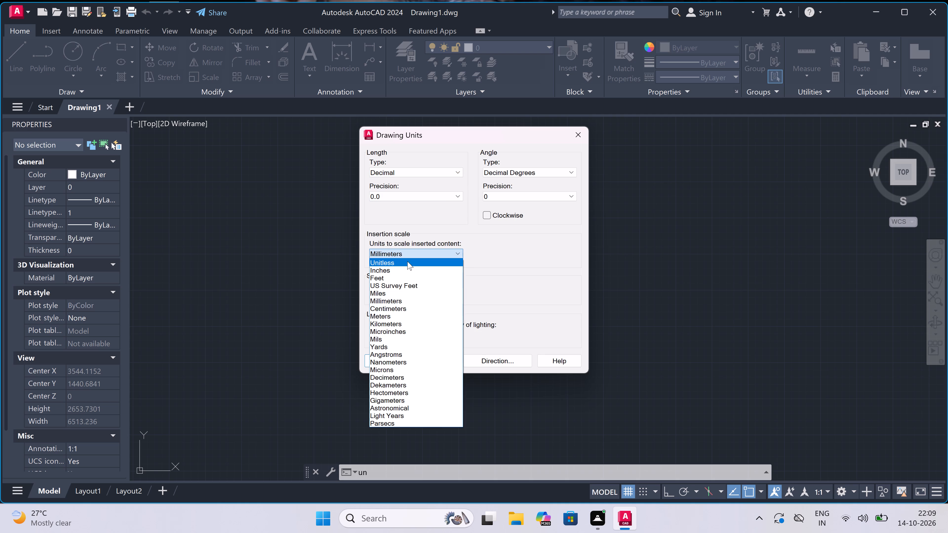
click(403, 269)
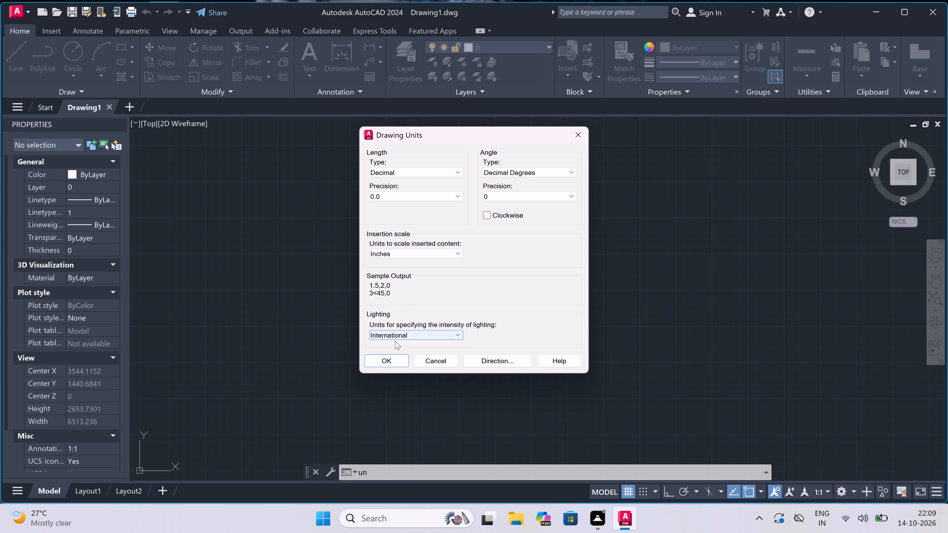
click(378, 364)
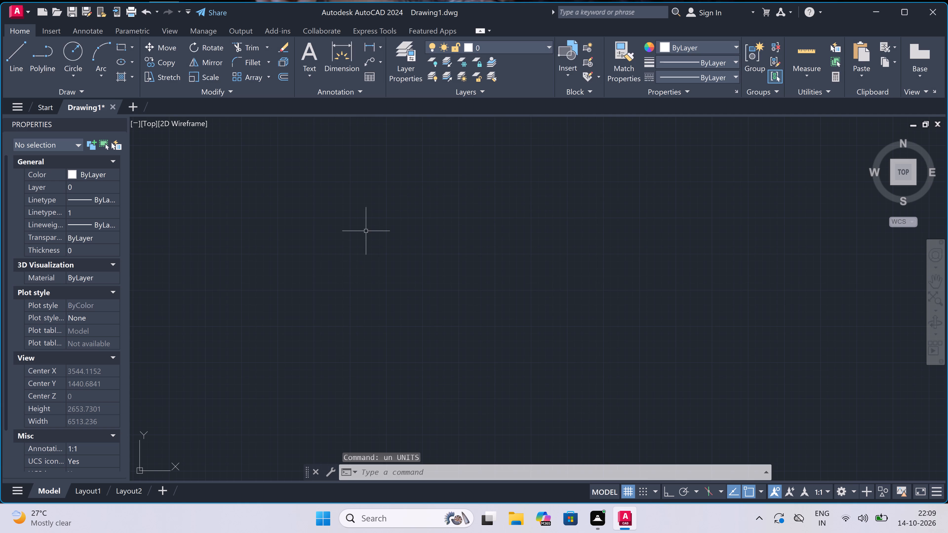
Draw a vertical and a horizontal construction line through one common point, with Ortho turned on.
text(xl)
key(space)
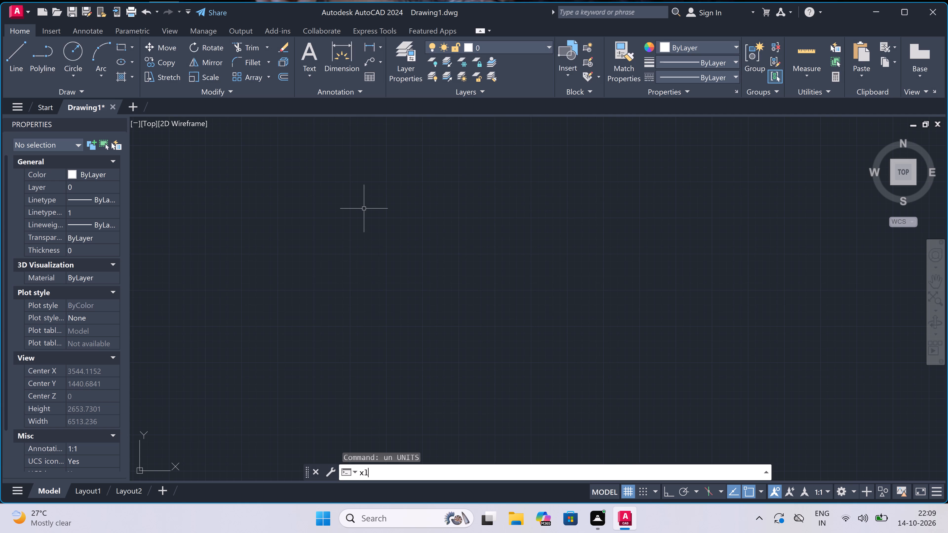
click(316, 174)
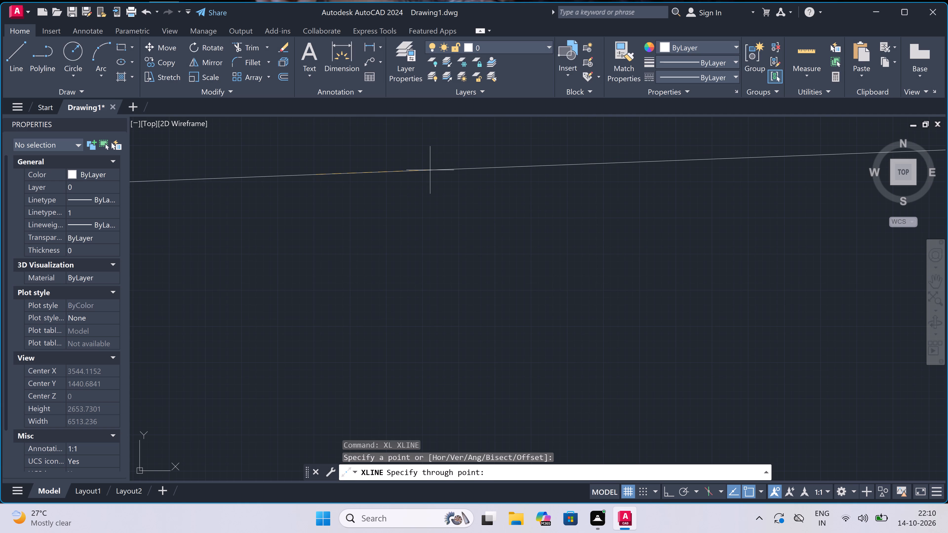
key(F8)
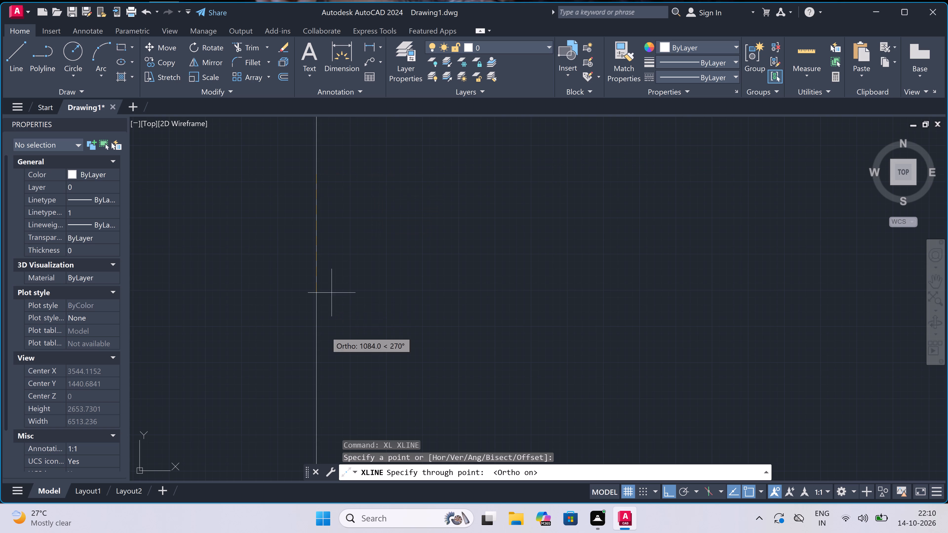
click(313, 238)
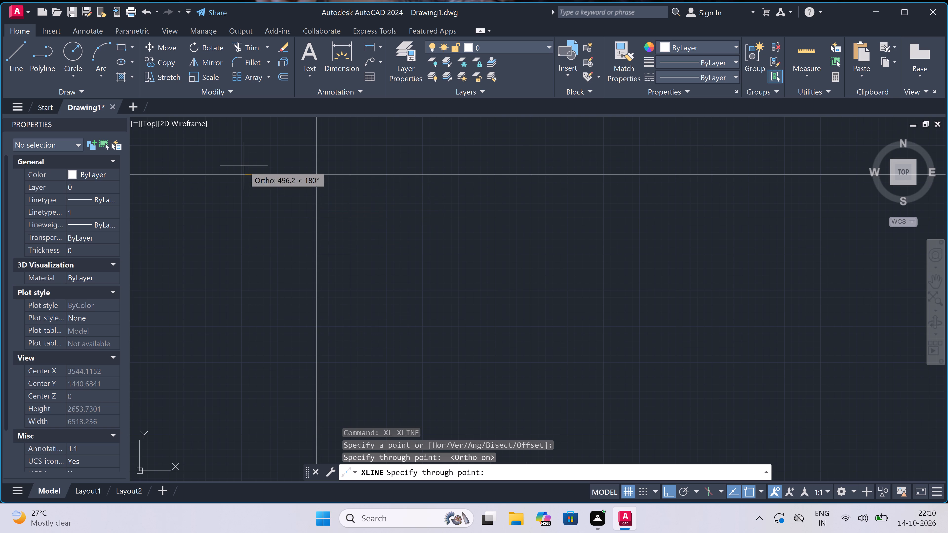
click(244, 166)
key(Escape)
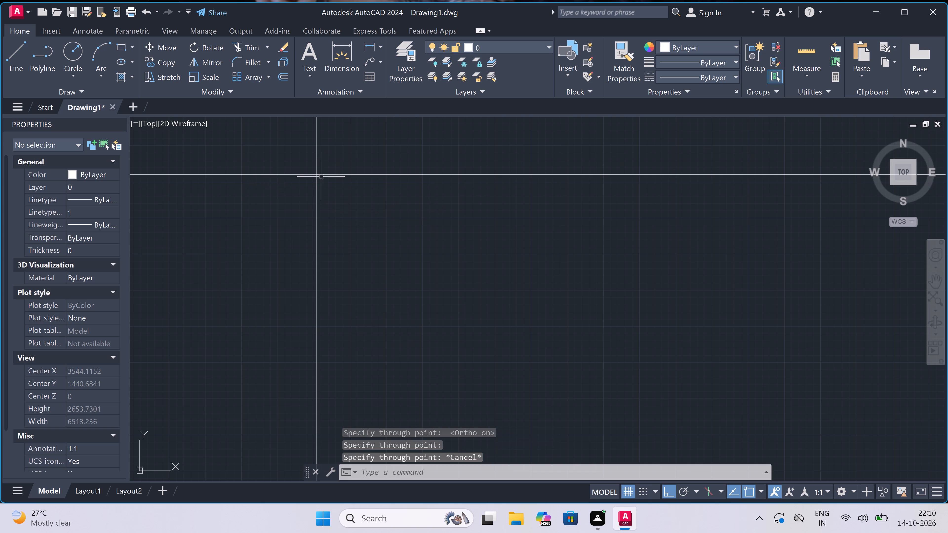
Trim the construction lines above and to the left of their intersection to leave an upper-left corner.
text(tr)
key(space)
drag(318, 156, 316, 157)
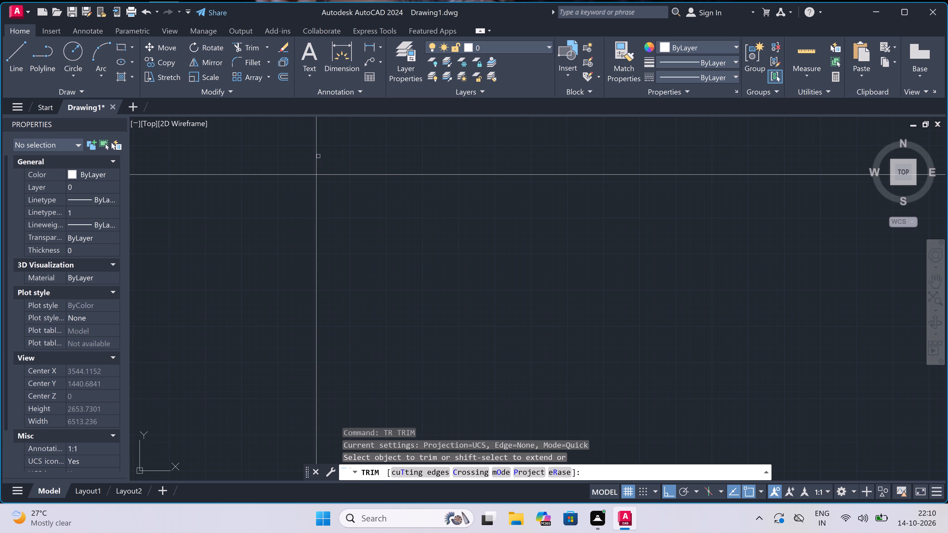
click(250, 200)
key(Escape)
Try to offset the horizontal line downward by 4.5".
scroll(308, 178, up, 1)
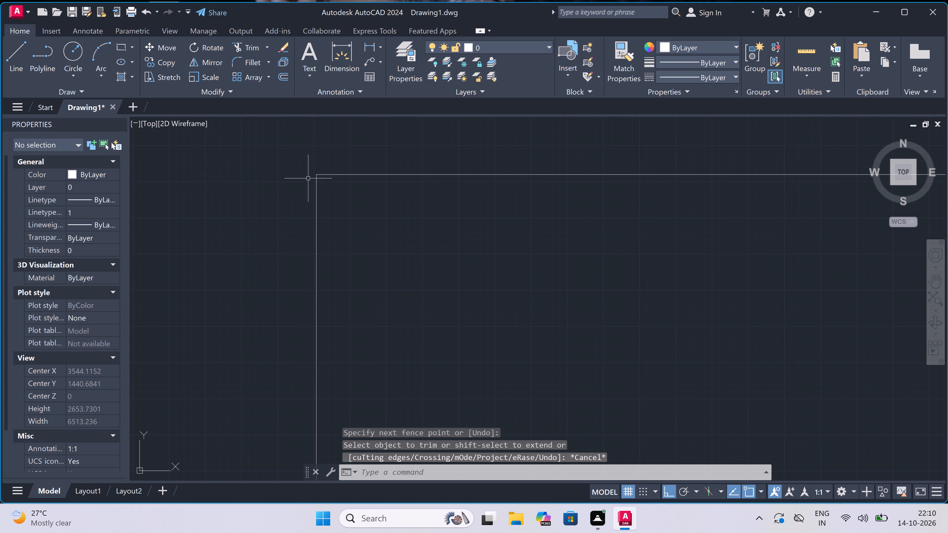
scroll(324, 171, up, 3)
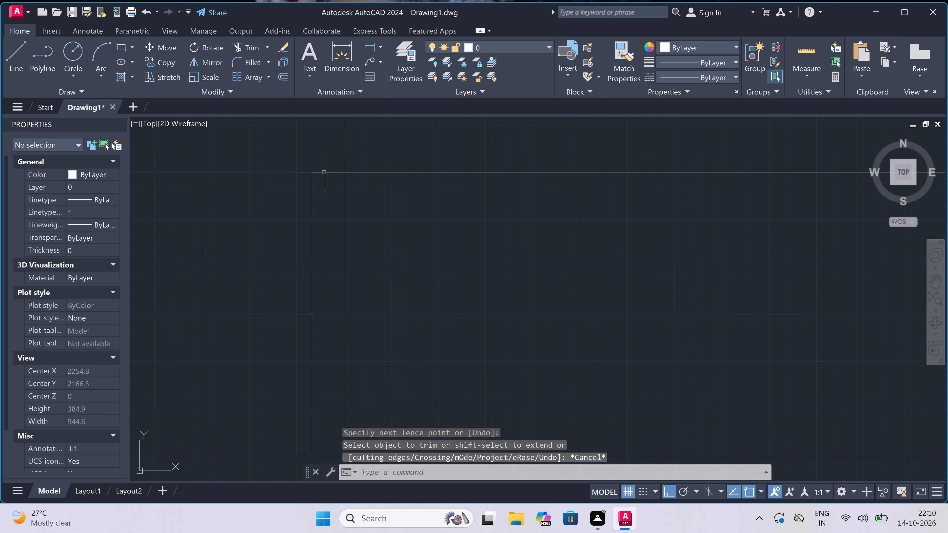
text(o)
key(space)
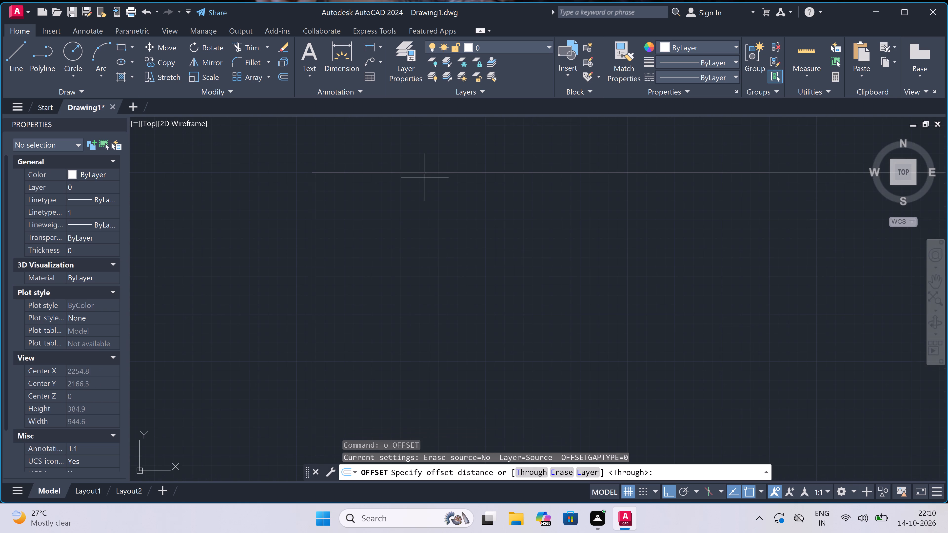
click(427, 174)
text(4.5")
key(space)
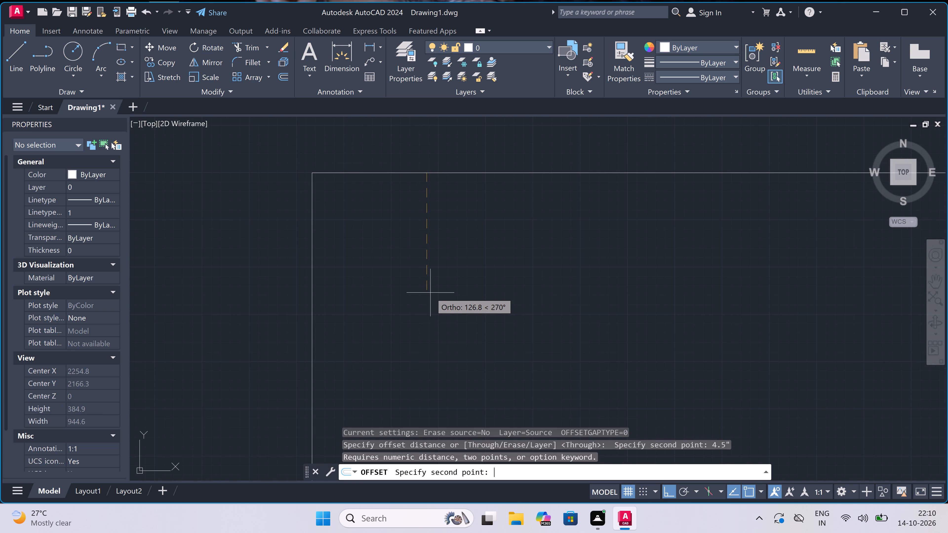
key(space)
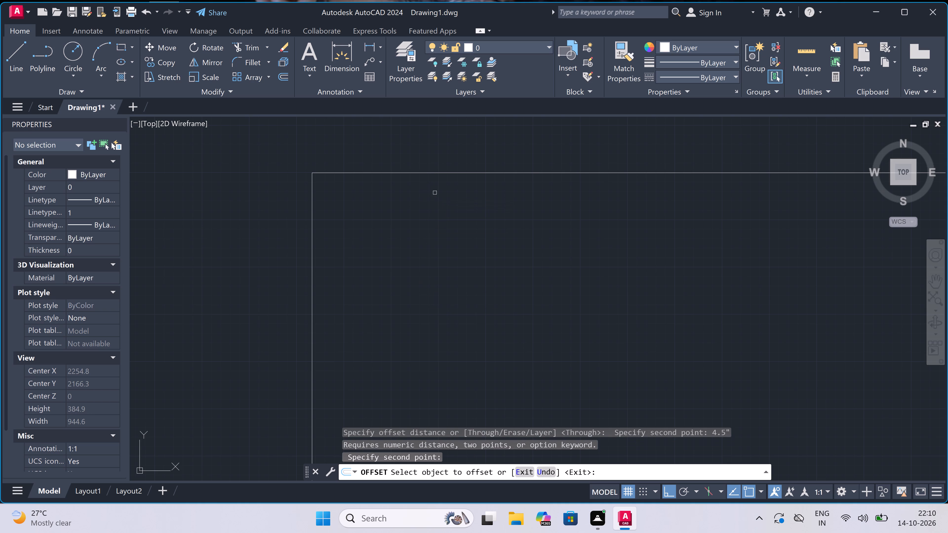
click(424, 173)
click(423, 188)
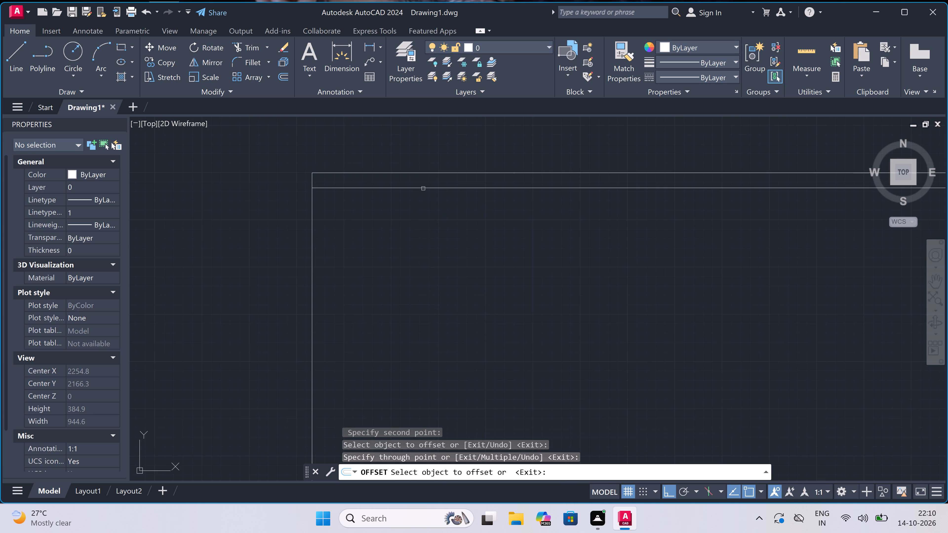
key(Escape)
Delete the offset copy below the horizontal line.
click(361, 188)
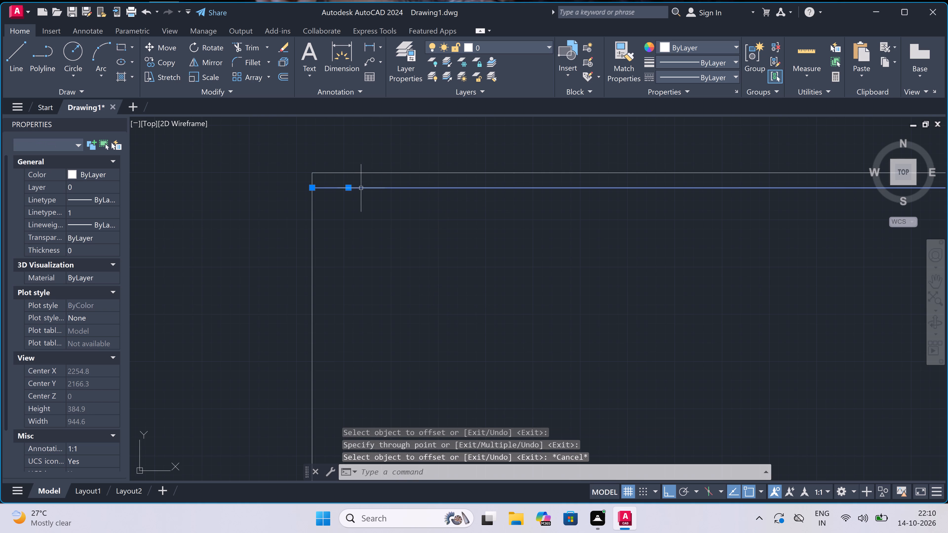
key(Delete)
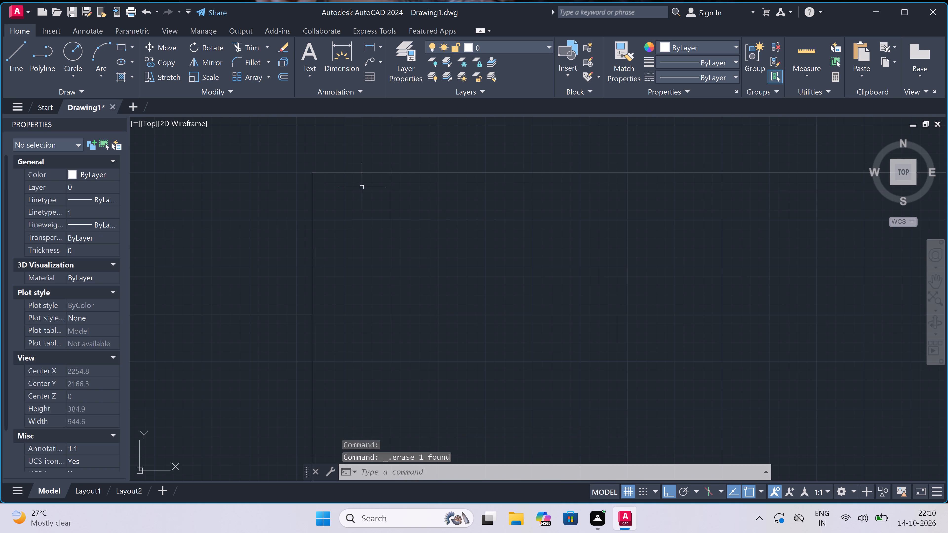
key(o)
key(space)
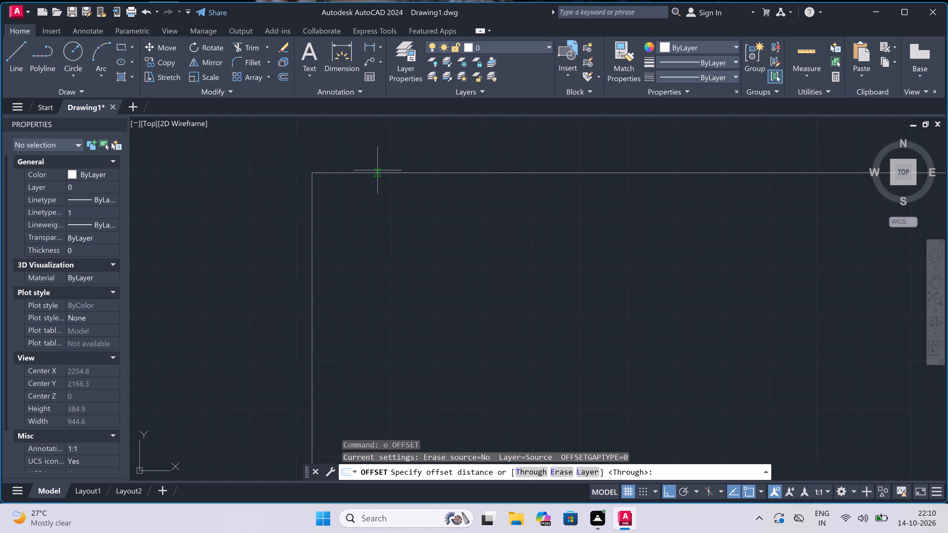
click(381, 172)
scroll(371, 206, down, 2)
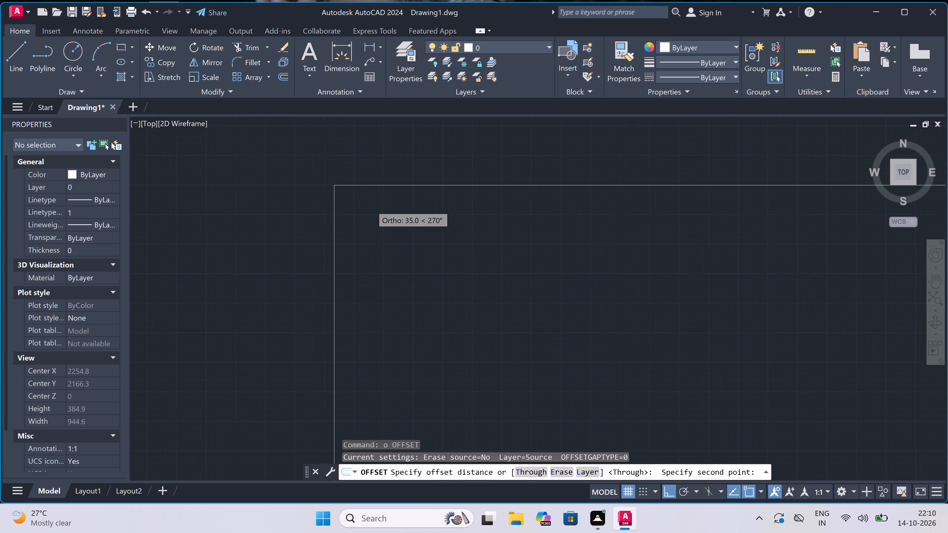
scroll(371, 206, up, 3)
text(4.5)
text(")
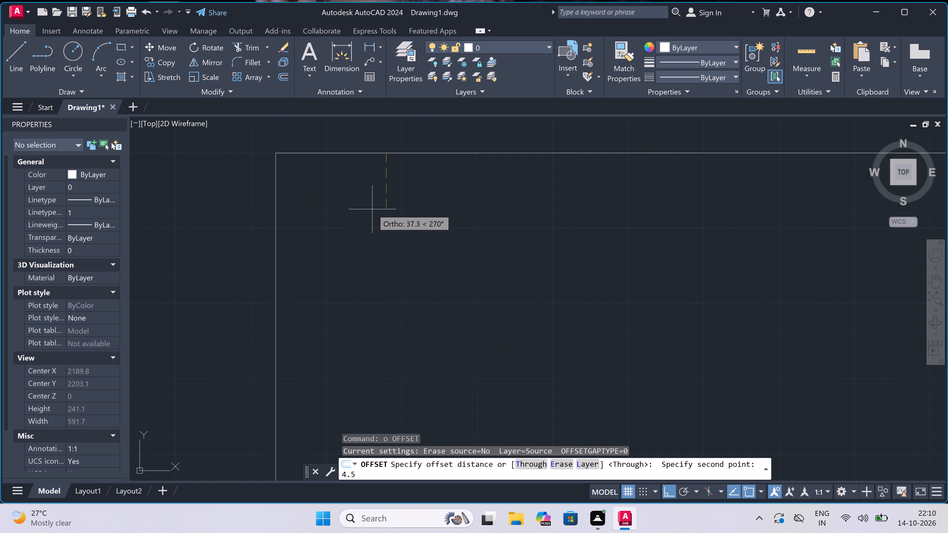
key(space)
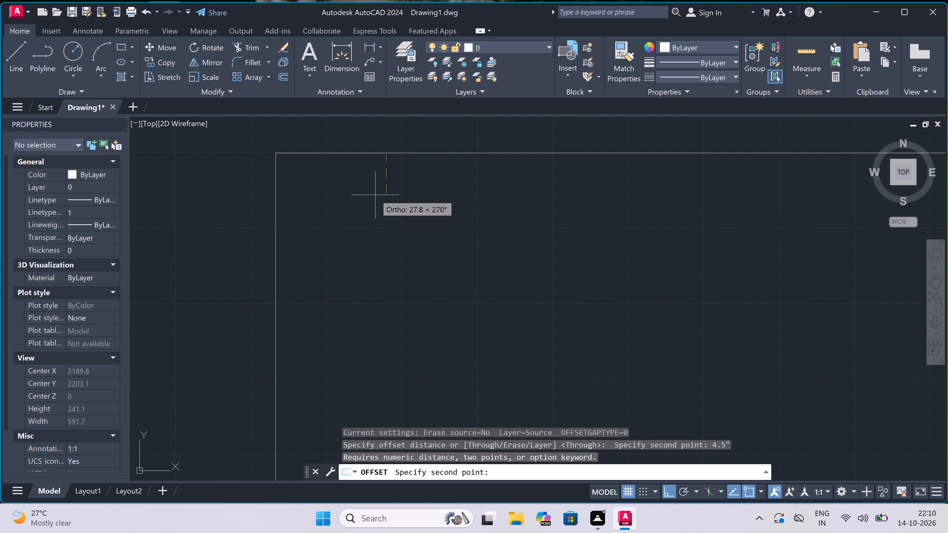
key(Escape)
Reselect Inches as the insertion scale in the drawing units and apply the settings.
text(un)
key(space)
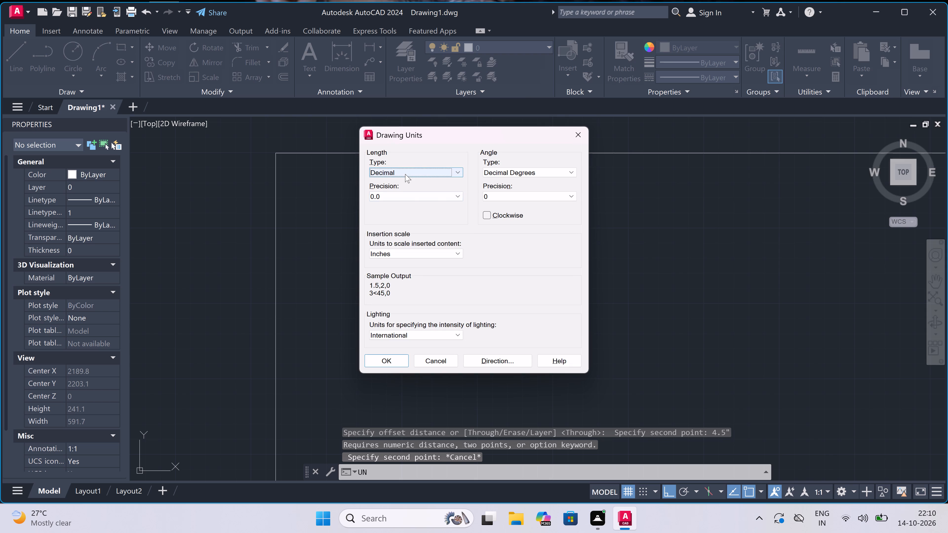
click(400, 255)
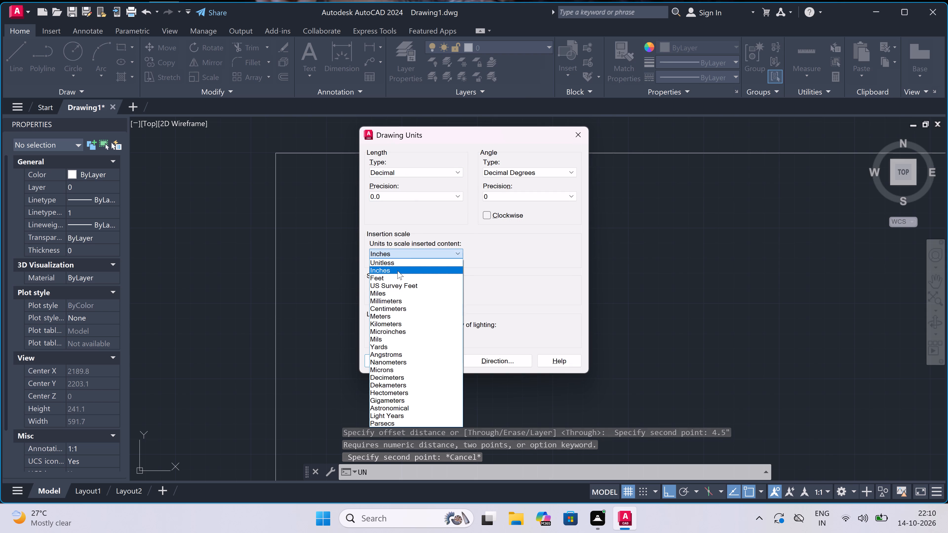
click(397, 271)
click(393, 249)
click(393, 271)
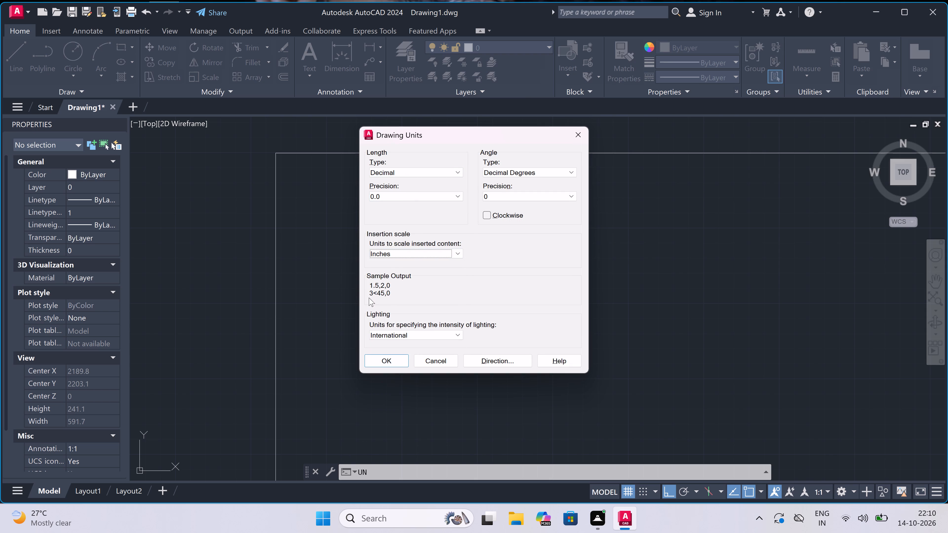
click(379, 362)
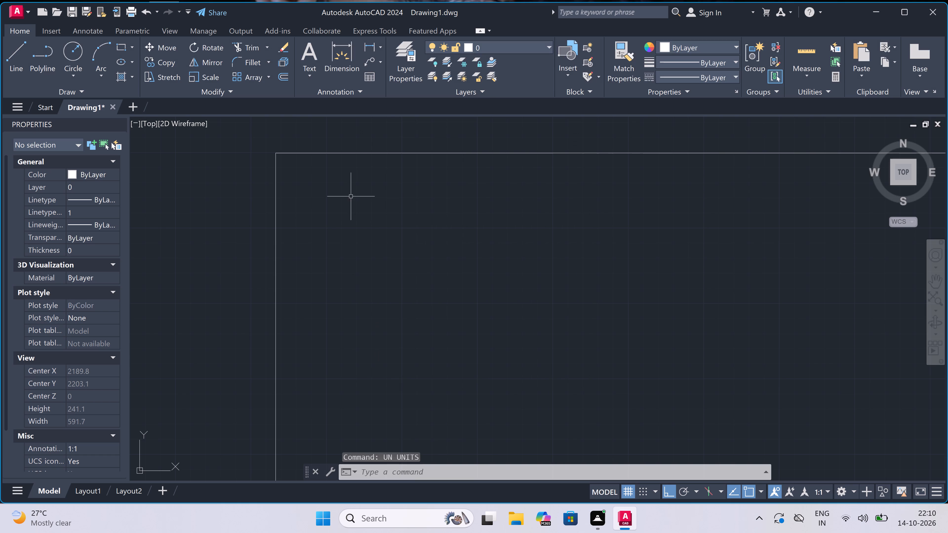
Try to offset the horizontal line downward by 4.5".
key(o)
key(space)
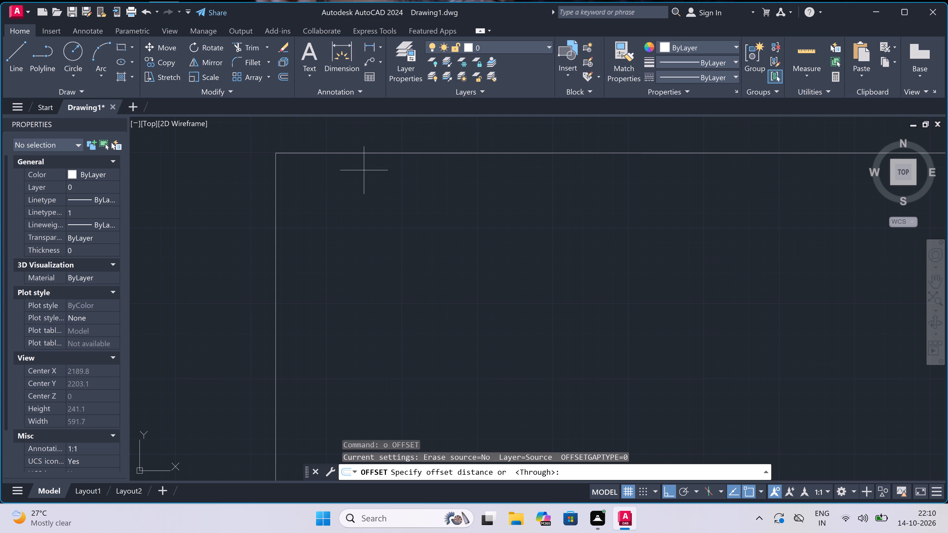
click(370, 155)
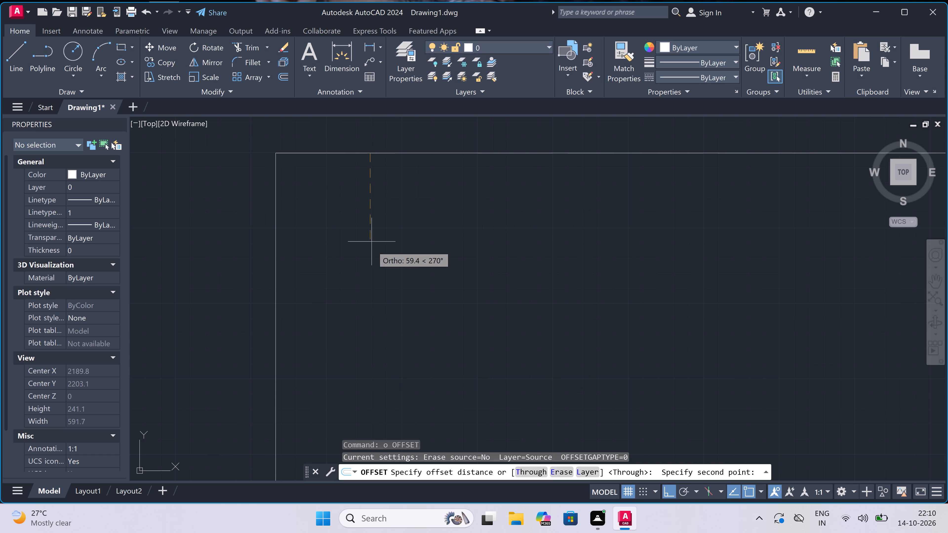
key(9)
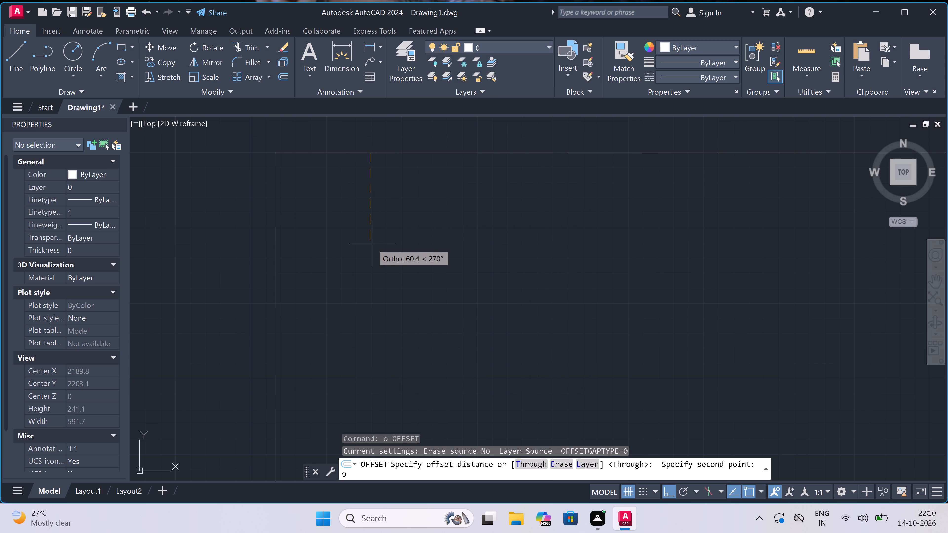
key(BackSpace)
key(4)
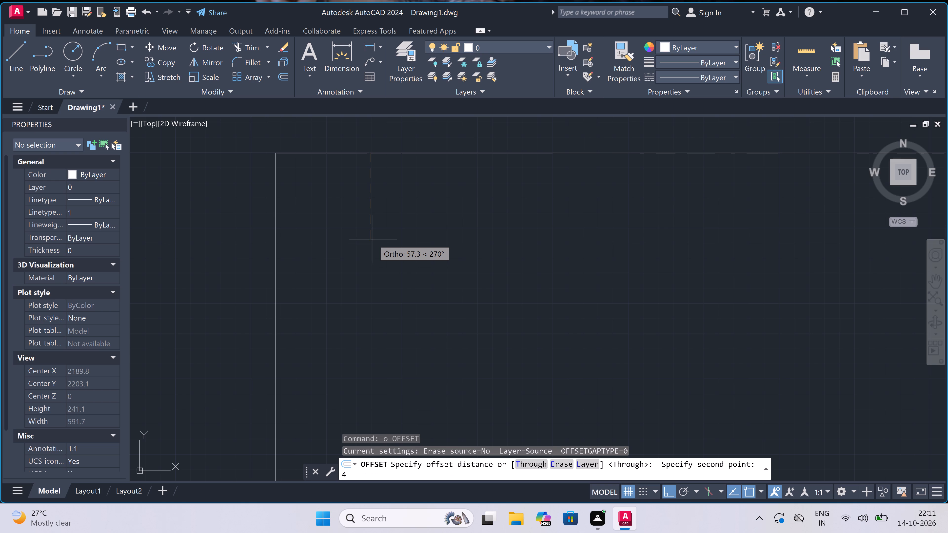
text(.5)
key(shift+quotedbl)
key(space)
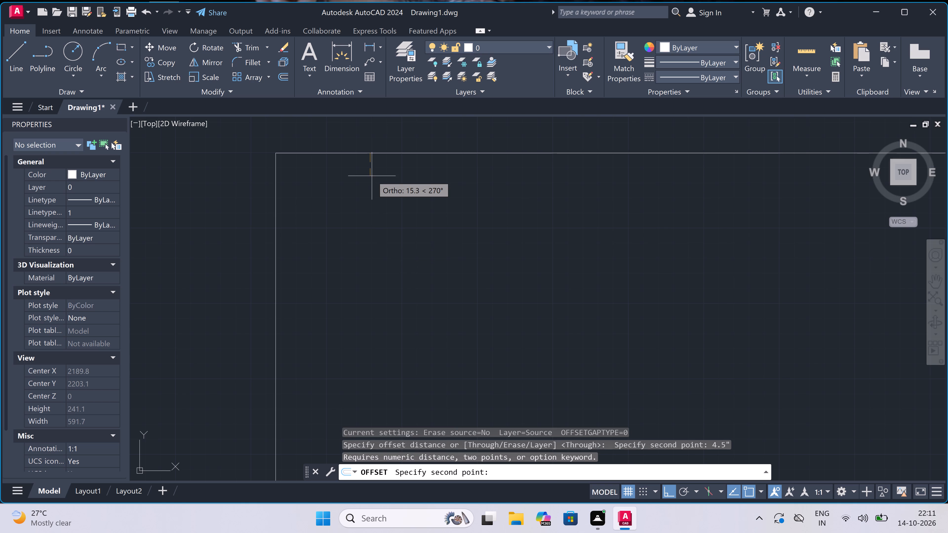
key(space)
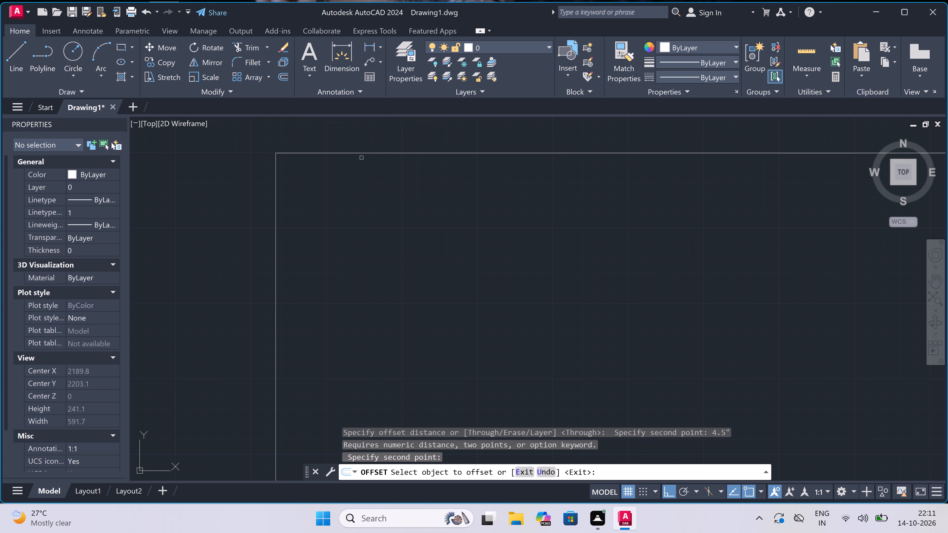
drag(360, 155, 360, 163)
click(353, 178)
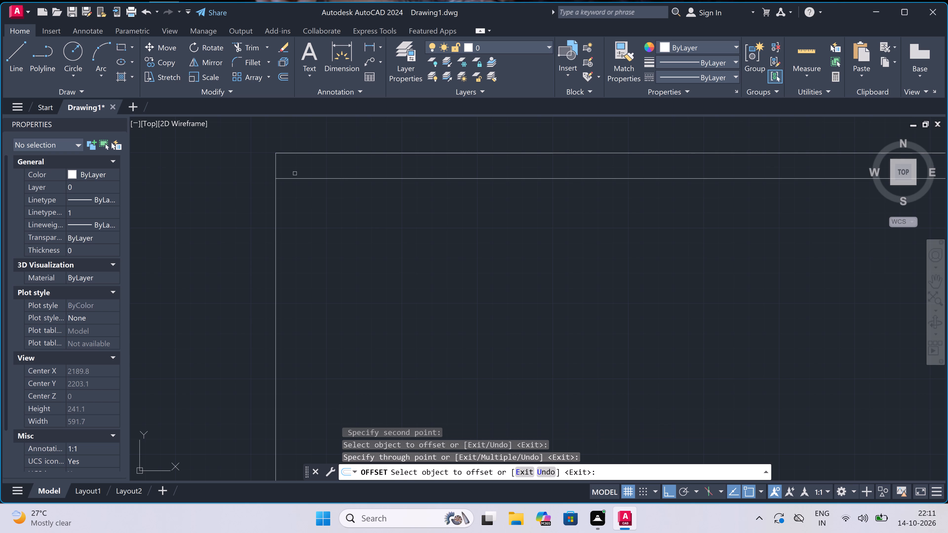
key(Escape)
Delete the whole corner, including both original lines and the offset copy.
click(368, 141)
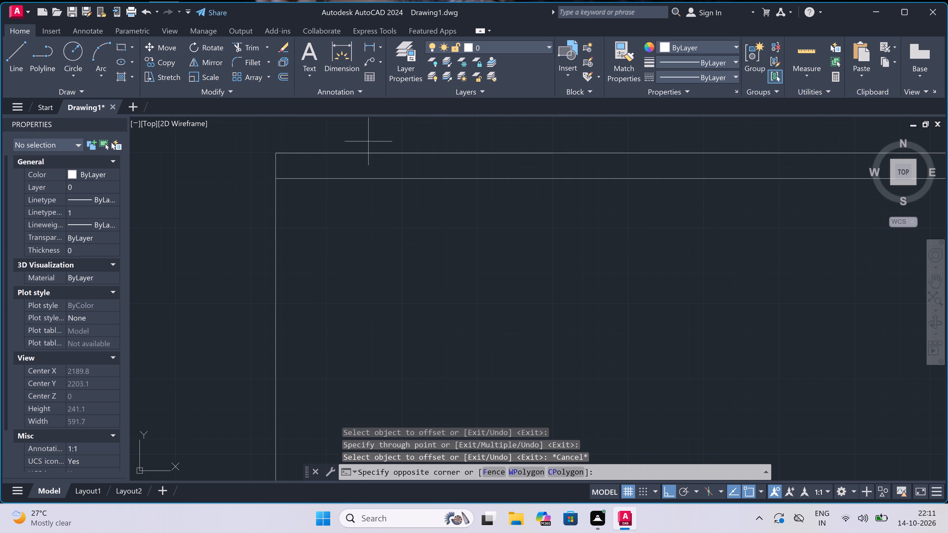
click(216, 253)
key(Delete)
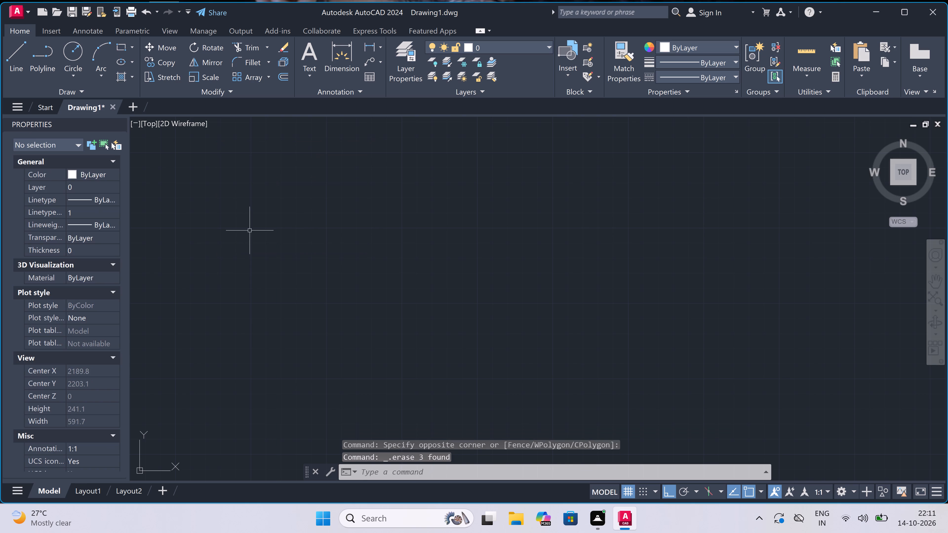
Set the drawing units to Engineering length with 0'-0" precision and Inches as the insertion scale.
scroll(286, 216, down, 2)
scroll(306, 185, up, 2)
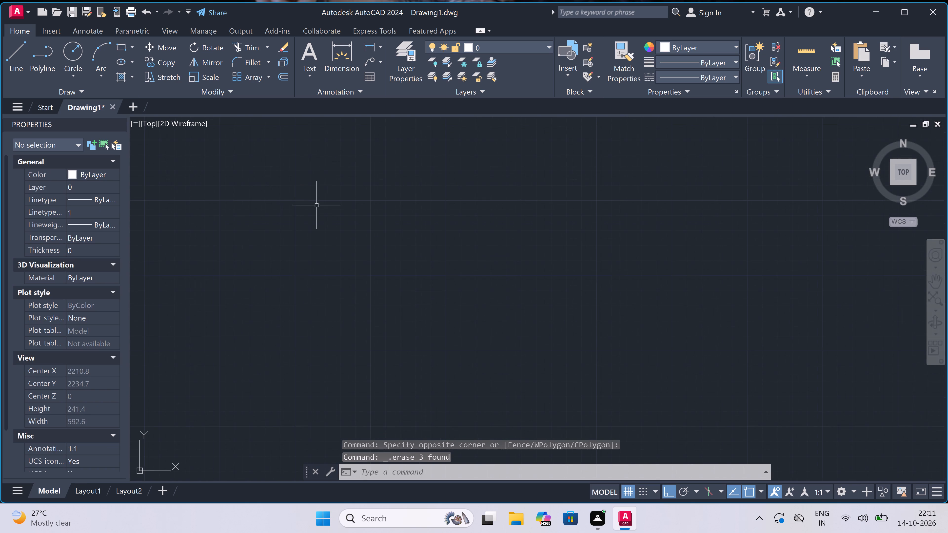
scroll(321, 214, up, 1)
scroll(321, 214, down, 1)
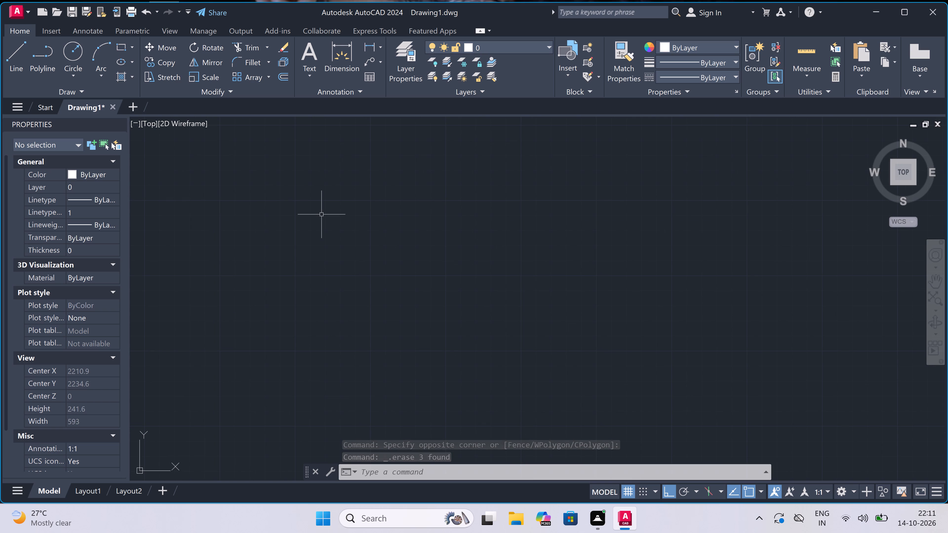
text(un)
key(space)
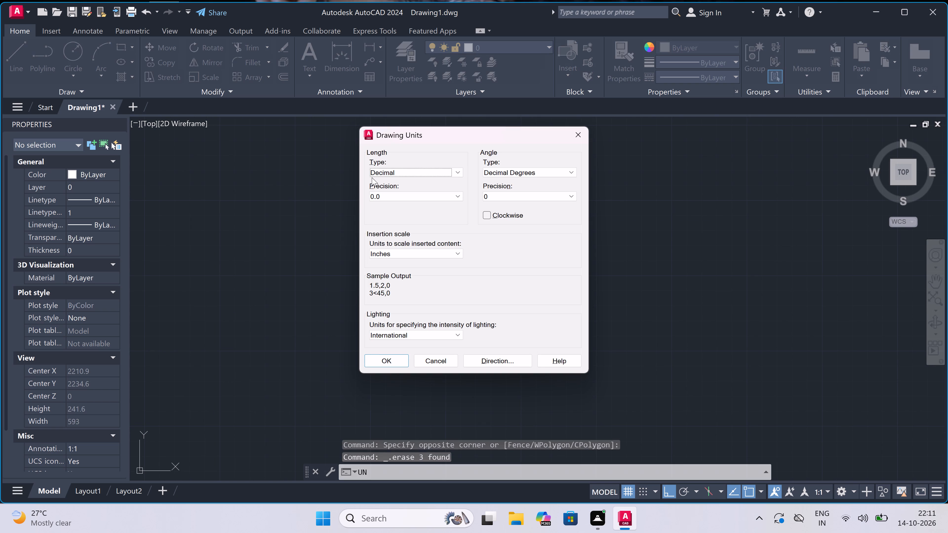
click(397, 195)
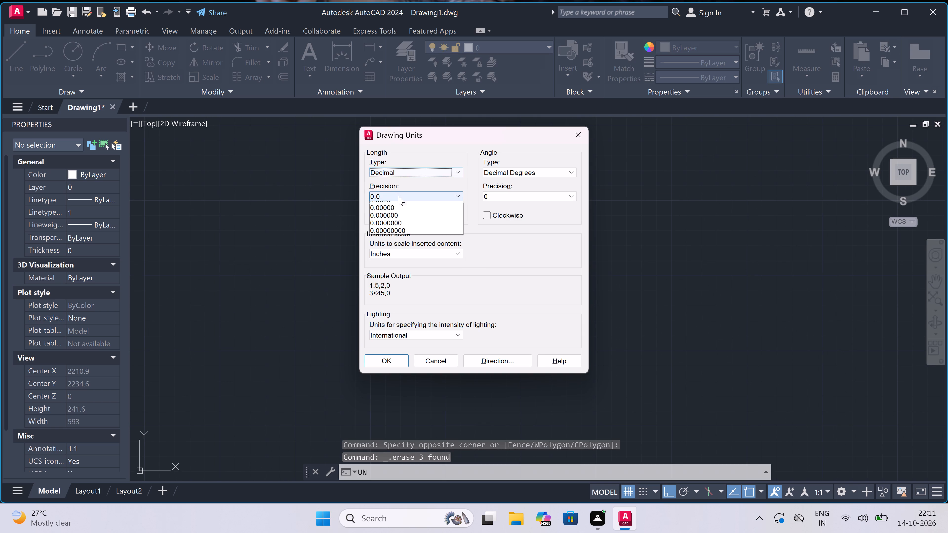
click(395, 209)
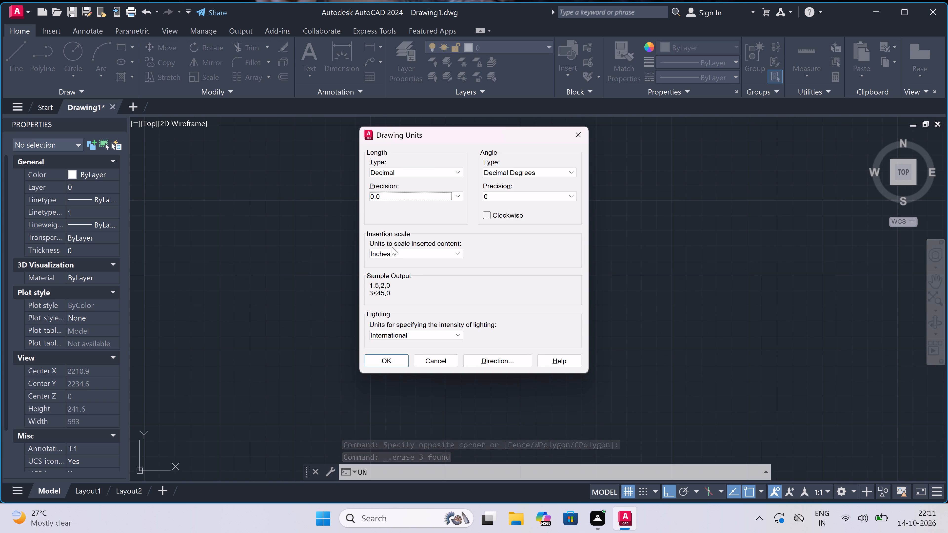
click(395, 251)
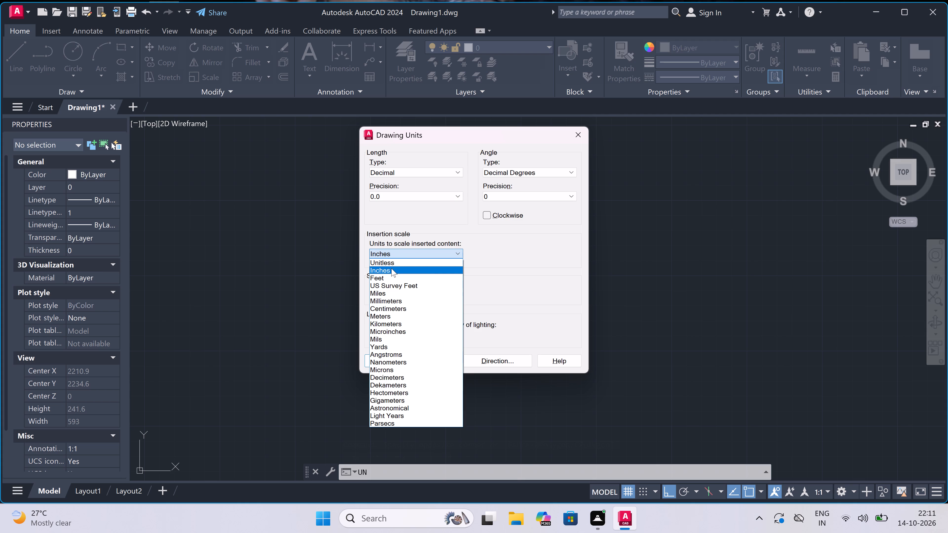
click(391, 268)
click(394, 169)
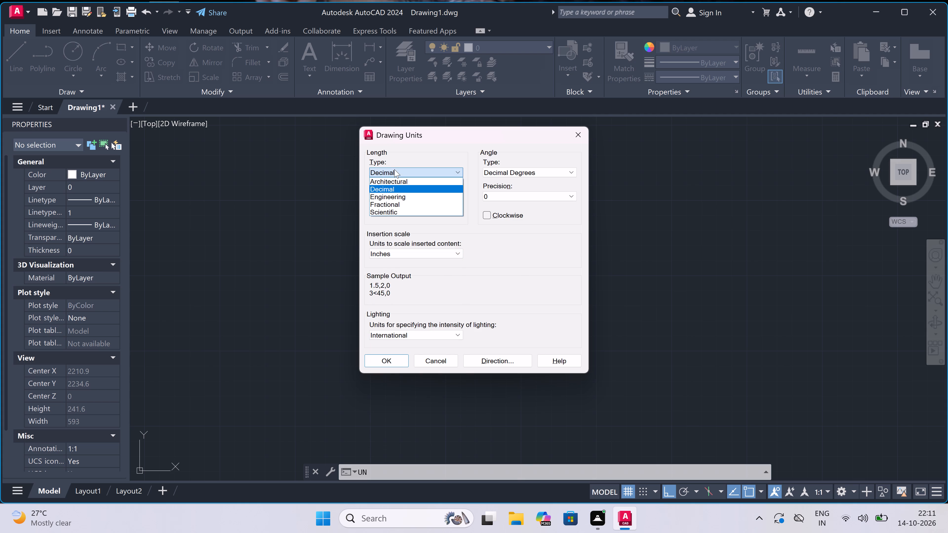
click(404, 195)
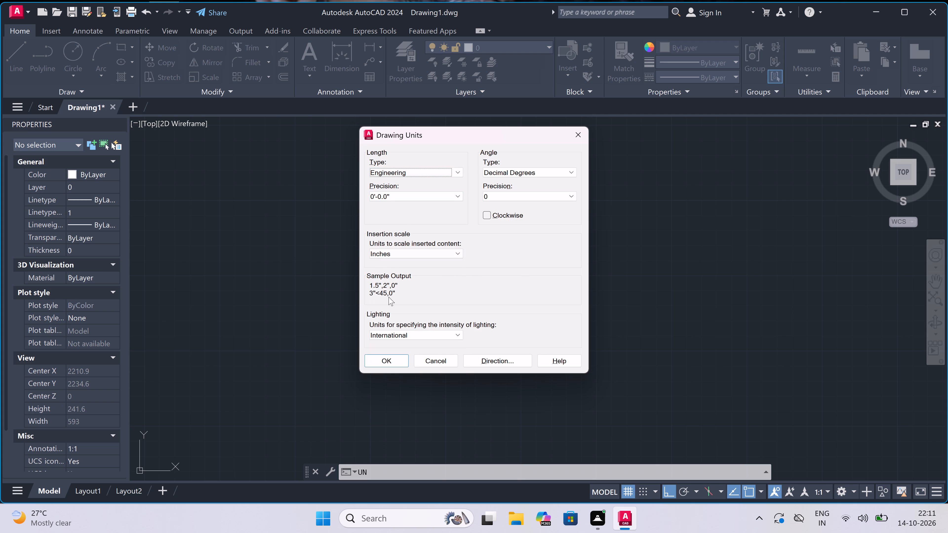
click(397, 196)
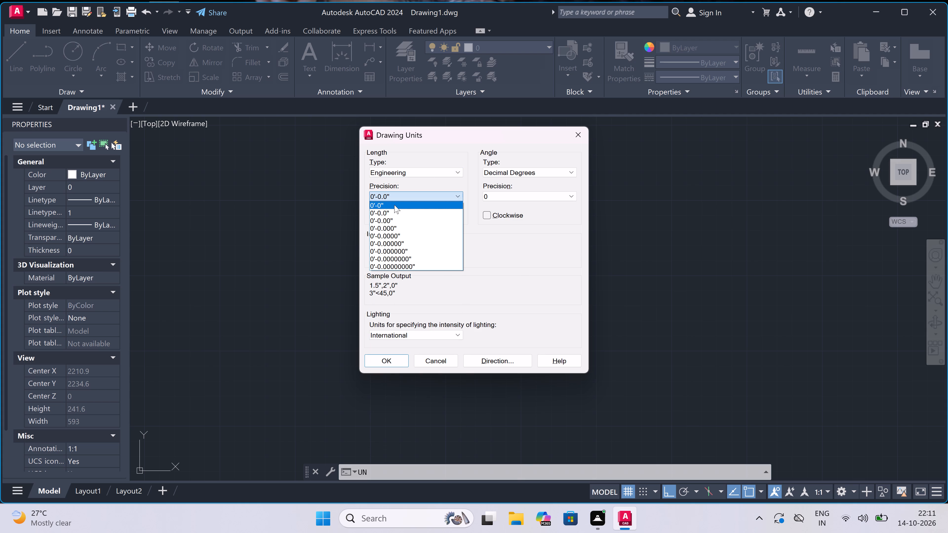
click(394, 205)
click(397, 257)
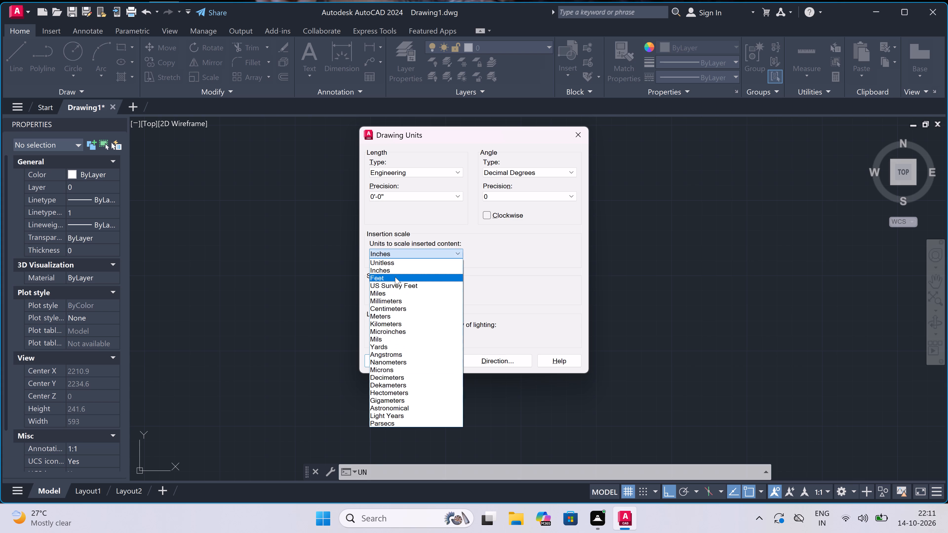
click(393, 267)
click(380, 360)
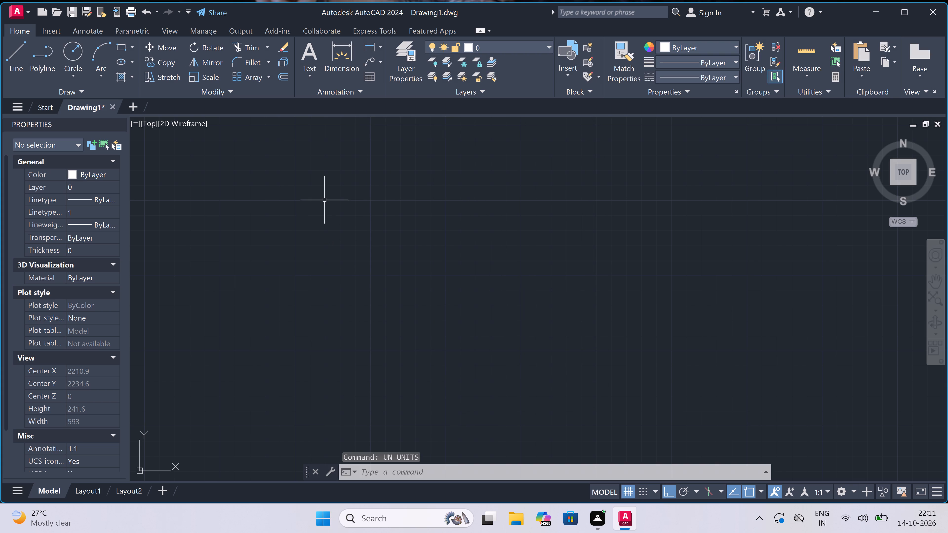
Draw a horizontal and a vertical construction line through one common point, with Ortho on.
text(xl)
key(space)
click(277, 184)
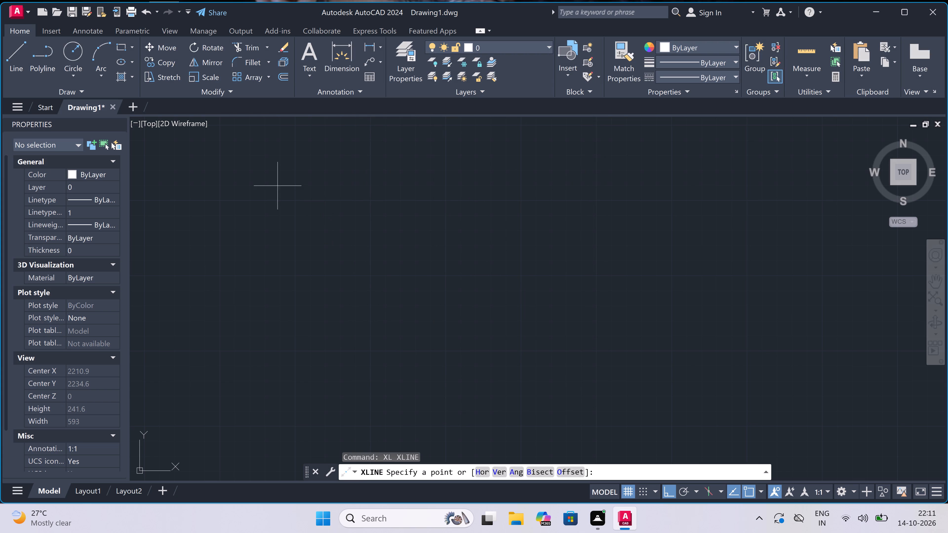
key(F8)
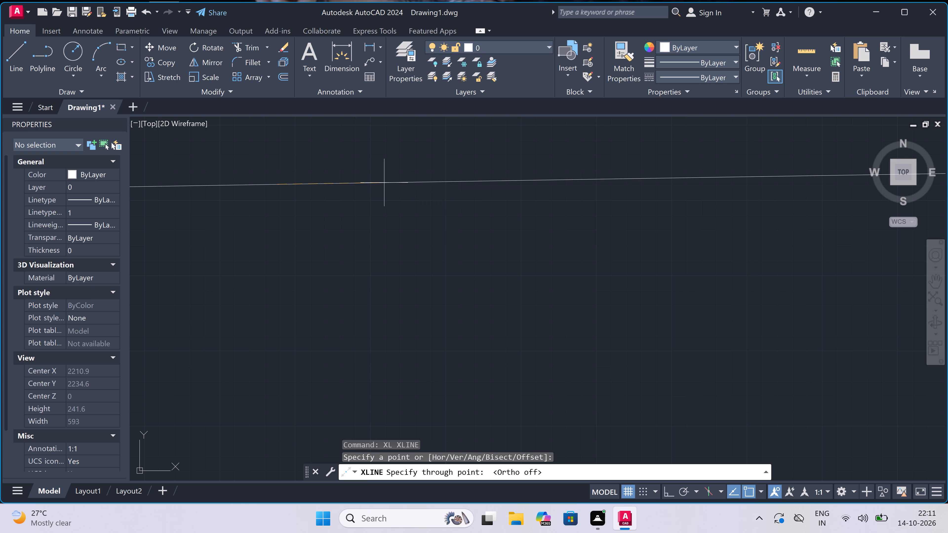
key(F8)
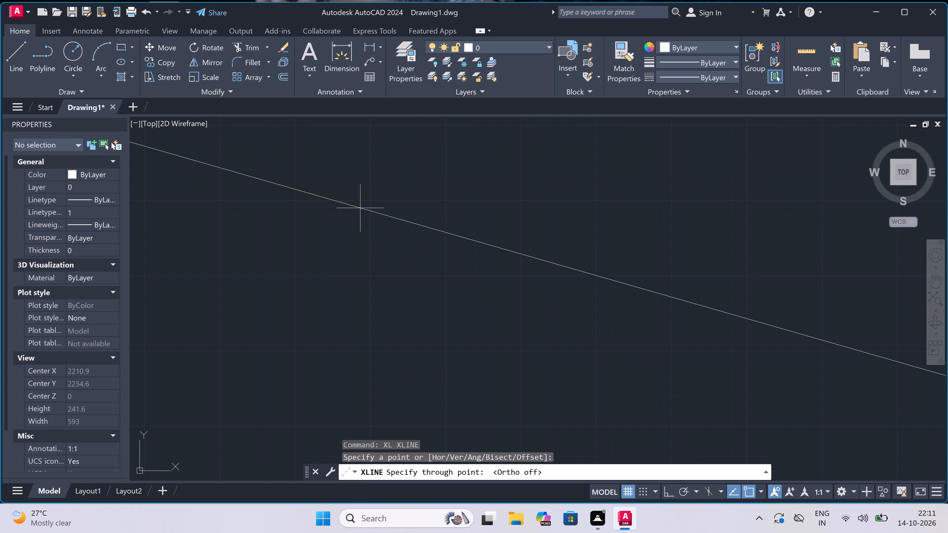
click(348, 167)
click(317, 280)
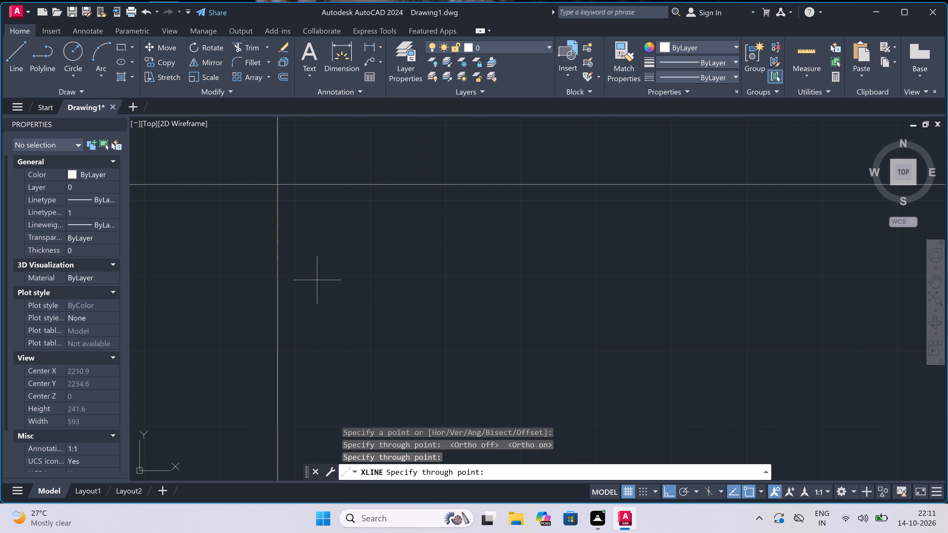
key(Escape)
Trim the construction lines above and to the left of their intersection to leave an upper-left corner.
scroll(272, 188, up, 1)
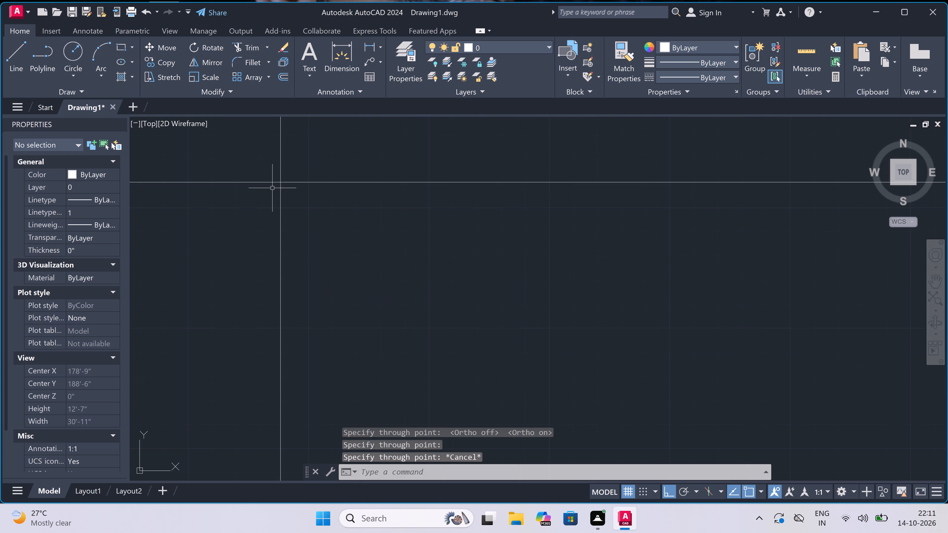
key(t)
key(r)
key(space)
scroll(280, 170, up, 1)
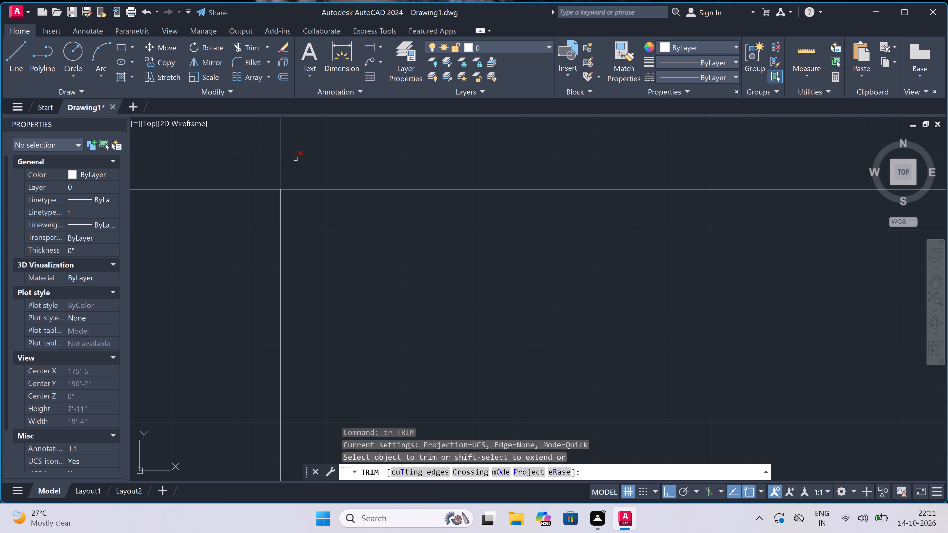
drag(290, 163, 268, 177)
drag(213, 227, 214, 224)
key(Escape)
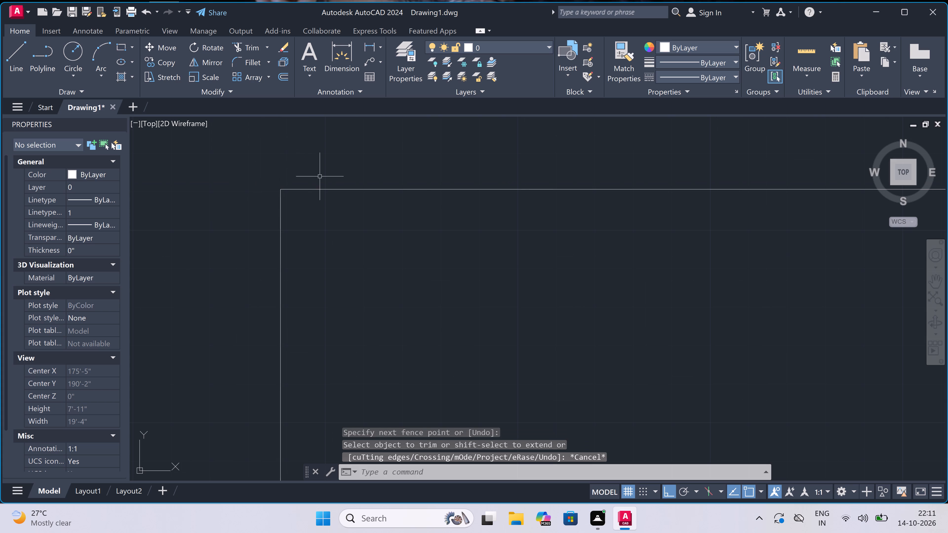
Offset the horizontal line downward and the vertical line to its right by 4.5" to form double lines.
key(o)
key(space)
drag(393, 193, 393, 198)
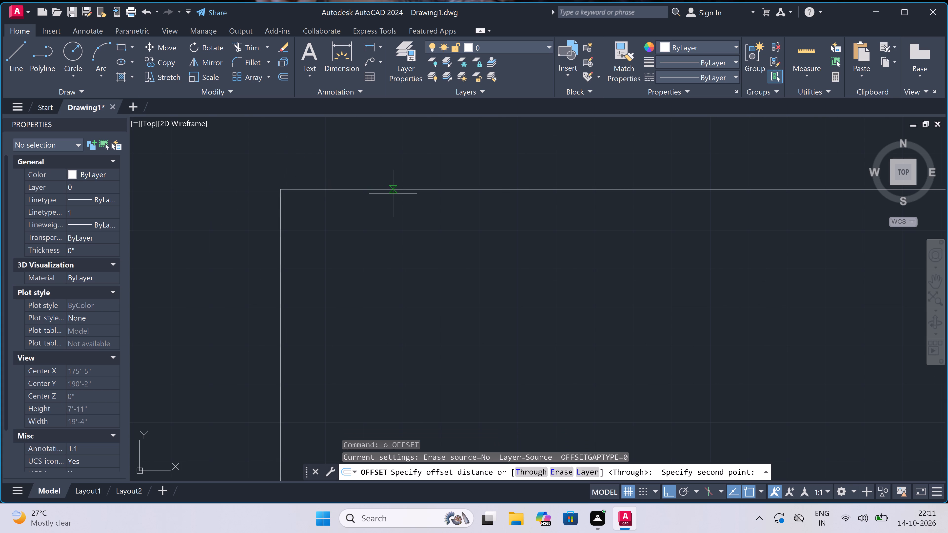
text(4.5")
key(space)
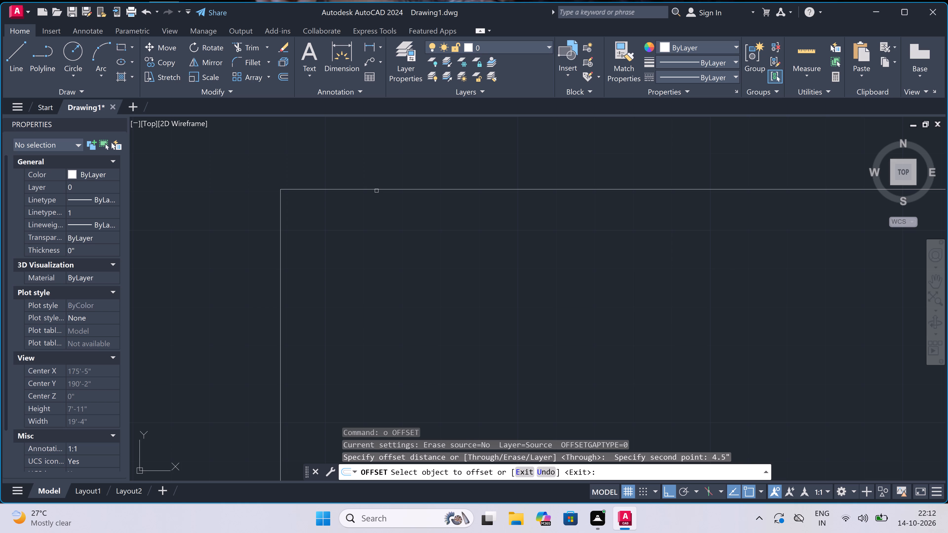
drag(376, 191, 369, 215)
click(356, 228)
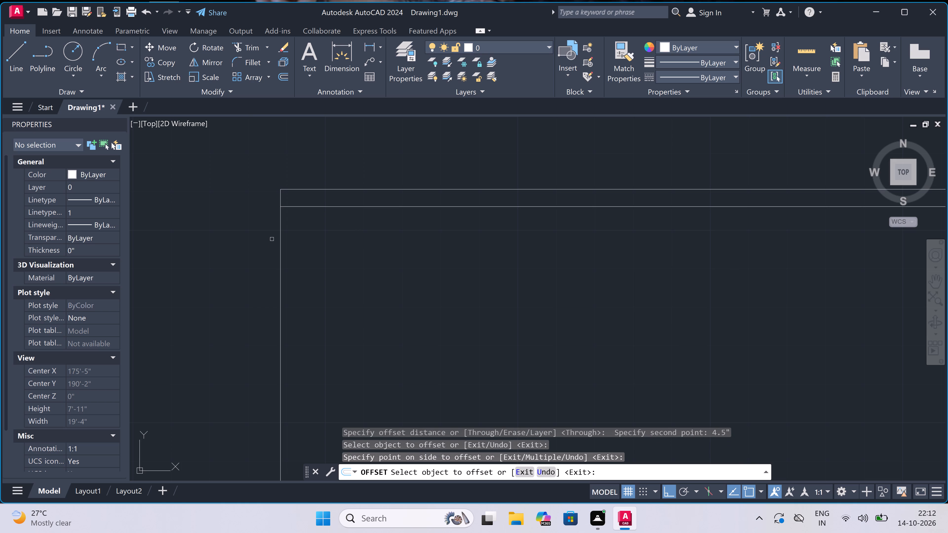
drag(281, 229, 288, 231)
click(324, 231)
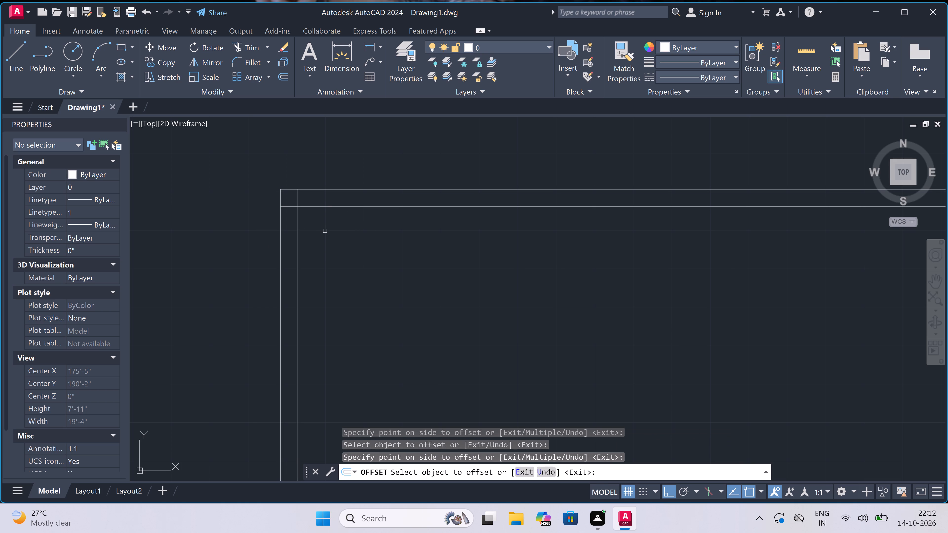
key(Escape)
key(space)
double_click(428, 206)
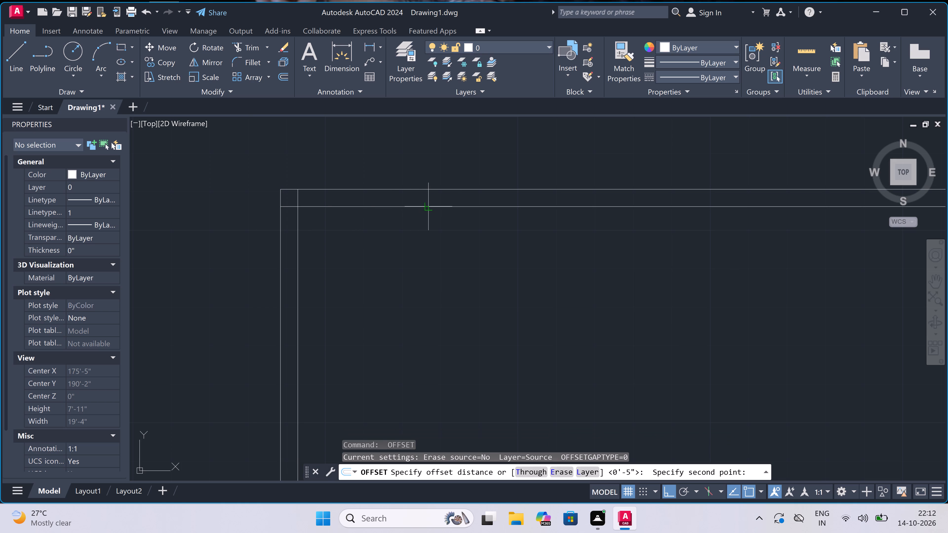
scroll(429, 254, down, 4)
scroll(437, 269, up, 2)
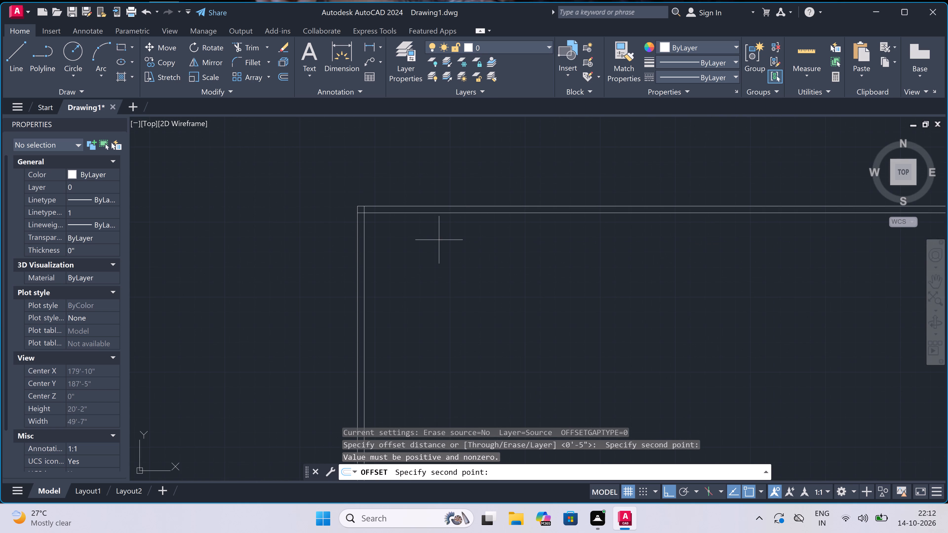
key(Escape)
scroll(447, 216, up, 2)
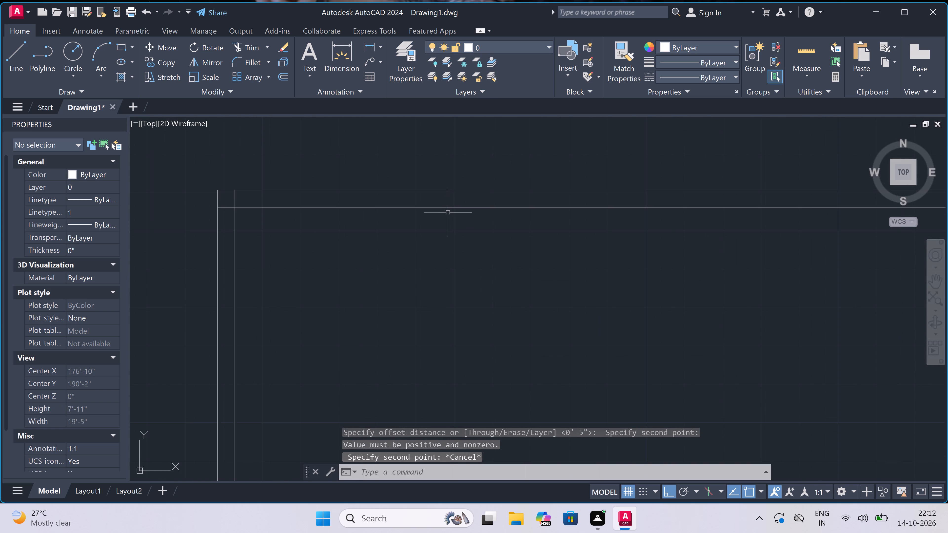
Offset the inner horizontal line of the top double line downward by 14'.
key(space)
click(448, 208)
scroll(447, 208, down, 2)
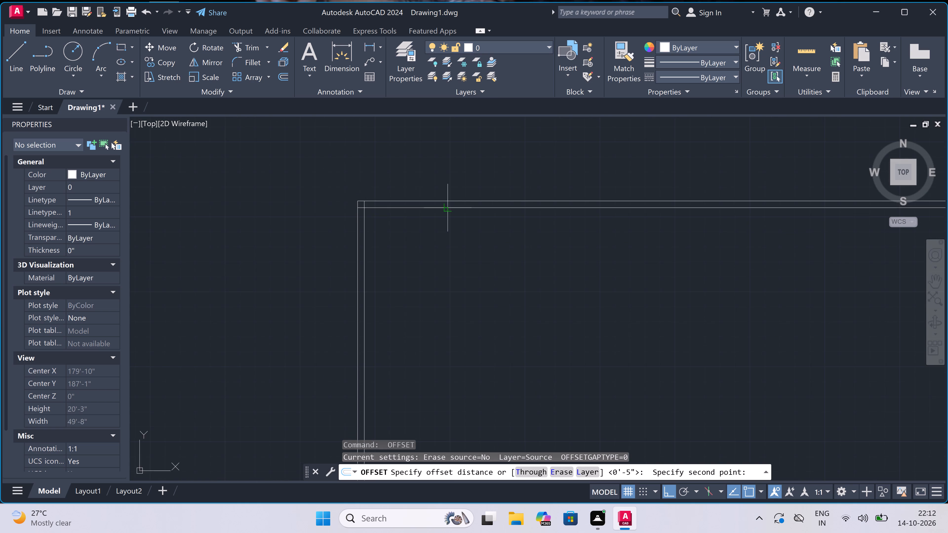
scroll(447, 234, up, 3)
scroll(447, 234, down, 2)
scroll(440, 219, up, 2)
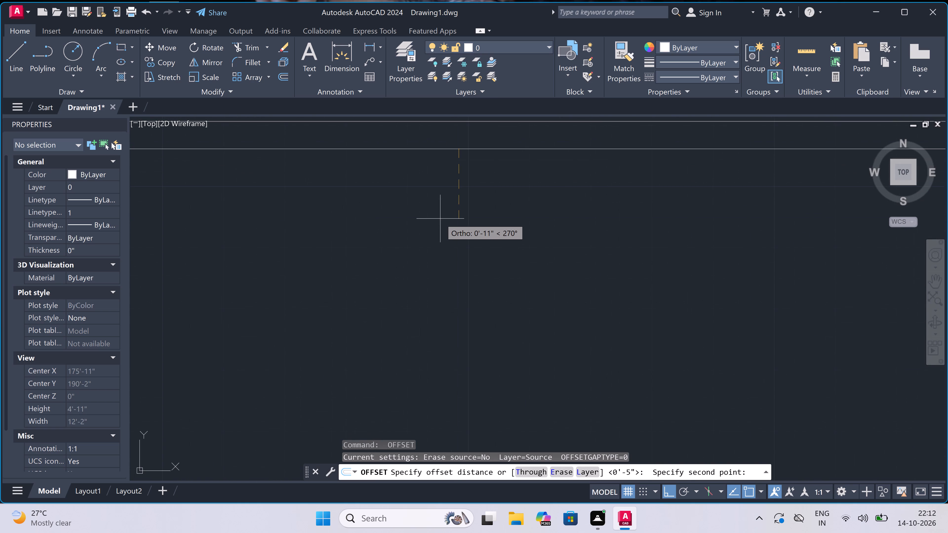
scroll(441, 224, down, 1)
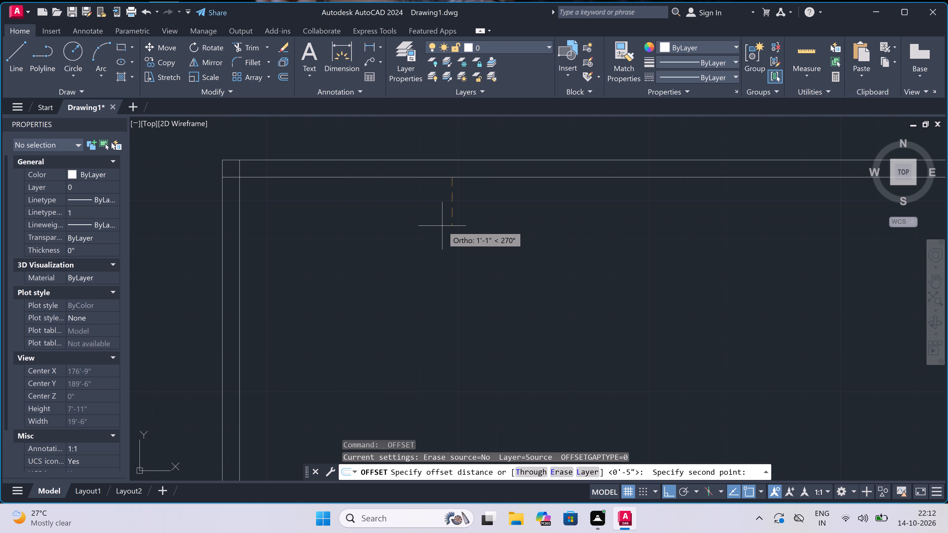
text(14')
key(space)
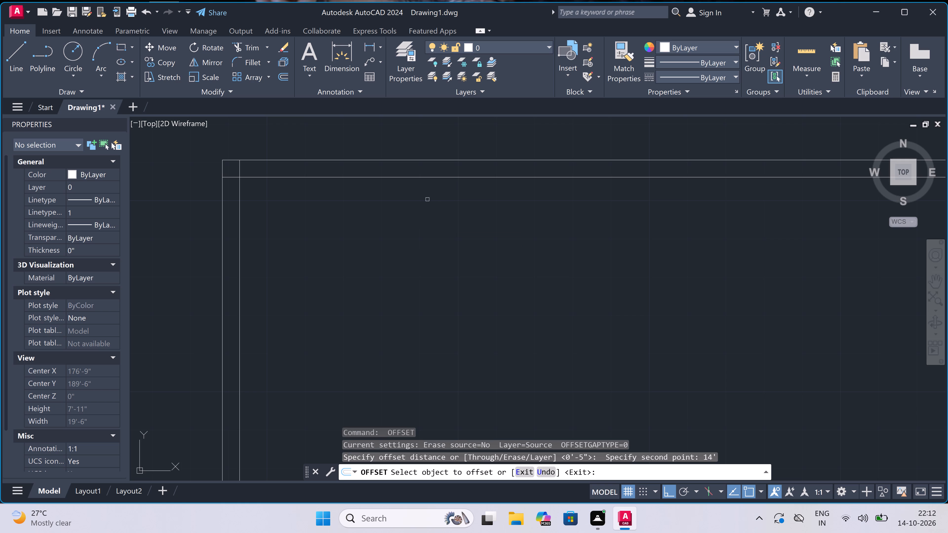
drag(425, 177, 426, 192)
click(422, 228)
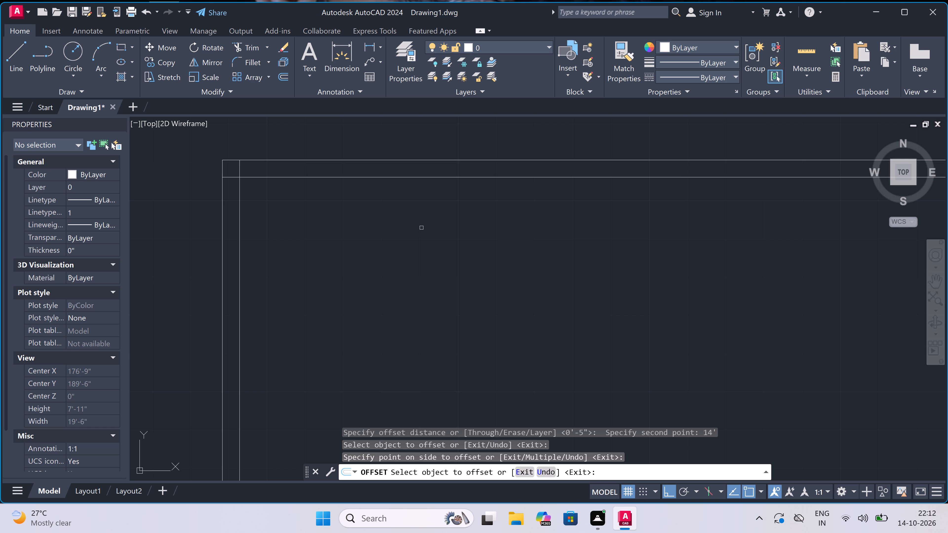
scroll(421, 222, down, 2)
scroll(421, 222, up, 1)
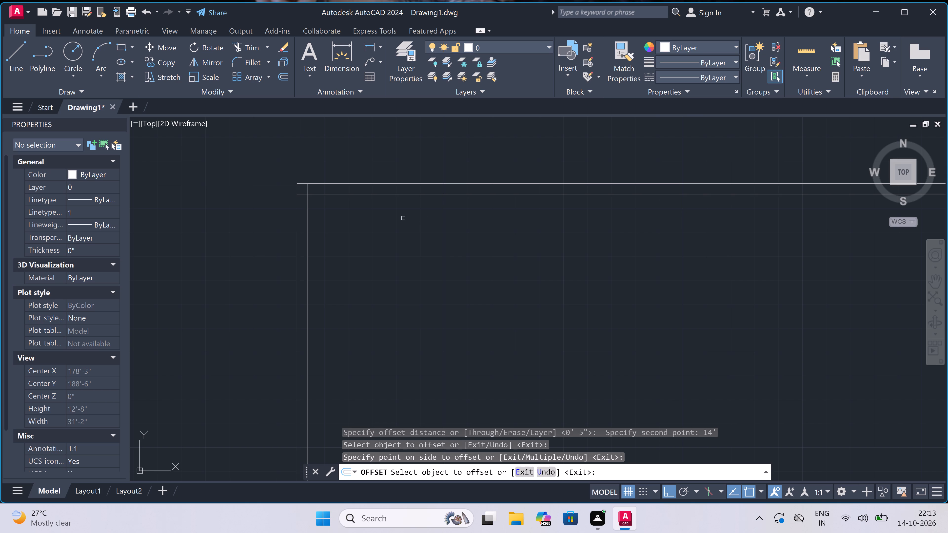
key(Escape)
Offset the new lower horizontal line downward by 4.5" to form a second horizontal double line.
scroll(408, 210, down, 5)
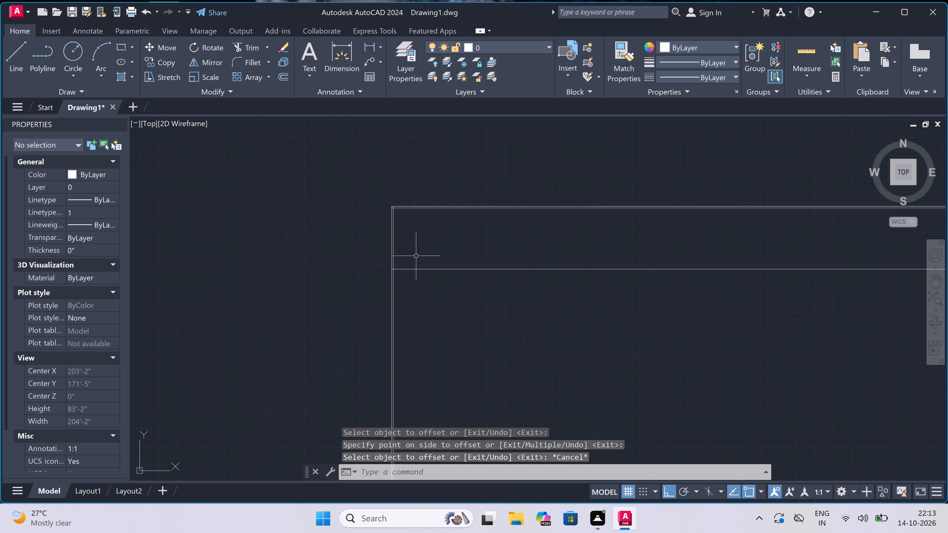
scroll(426, 272, up, 5)
key(space)
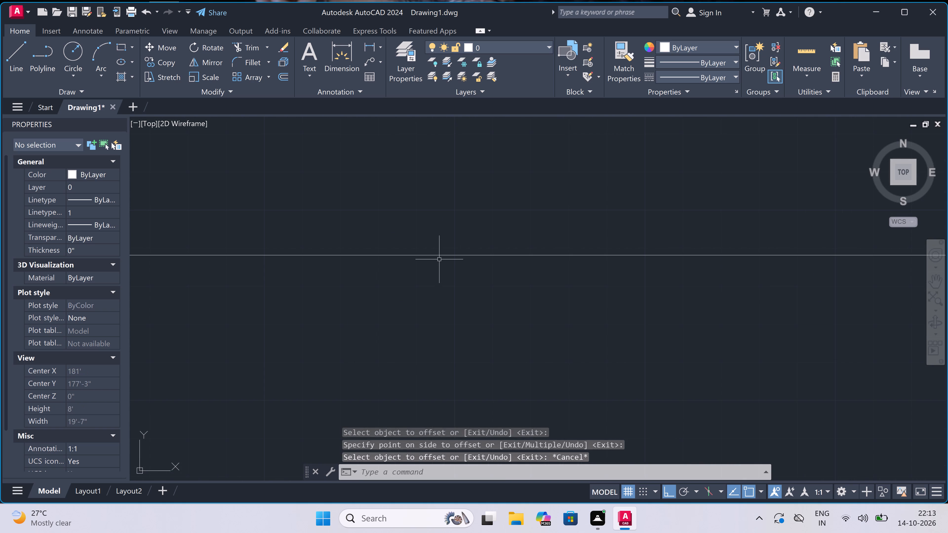
click(439, 257)
text(4.5")
key(space)
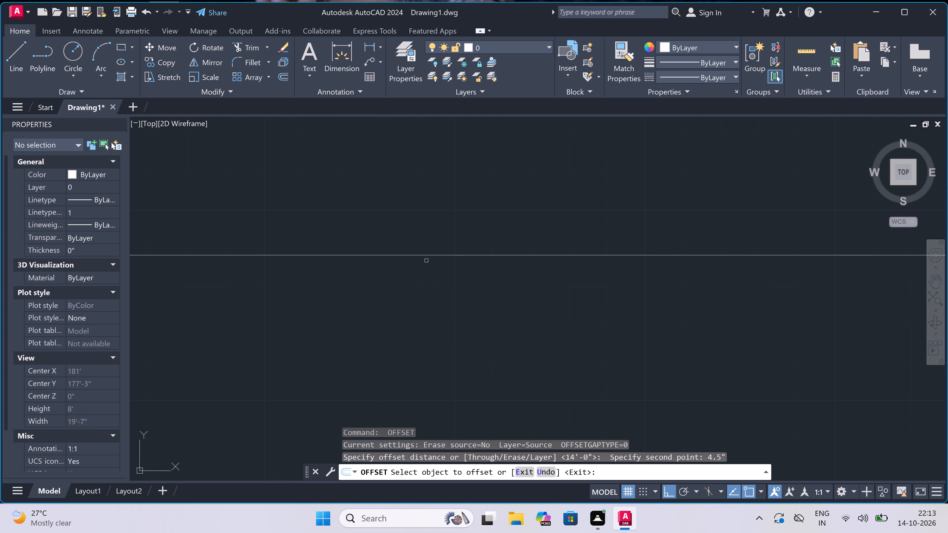
click(420, 255)
click(417, 281)
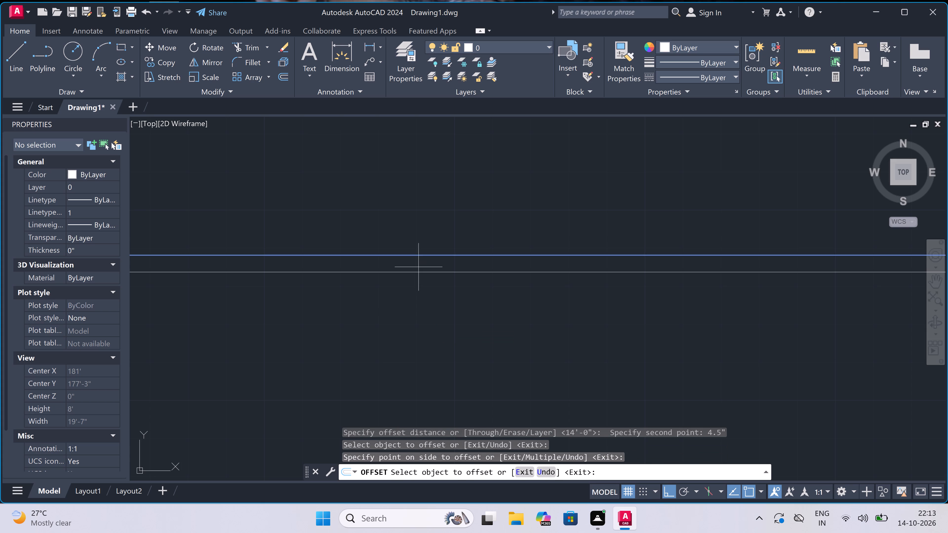
key(Escape)
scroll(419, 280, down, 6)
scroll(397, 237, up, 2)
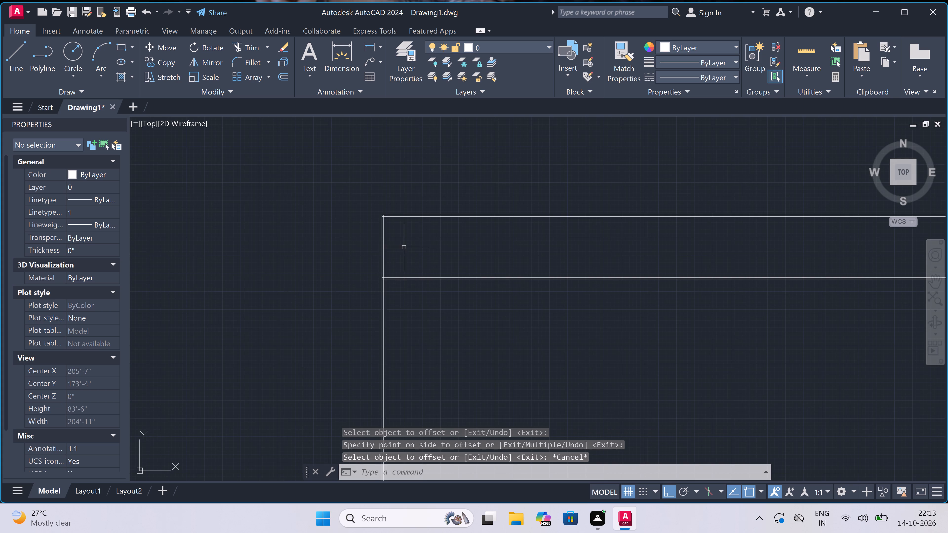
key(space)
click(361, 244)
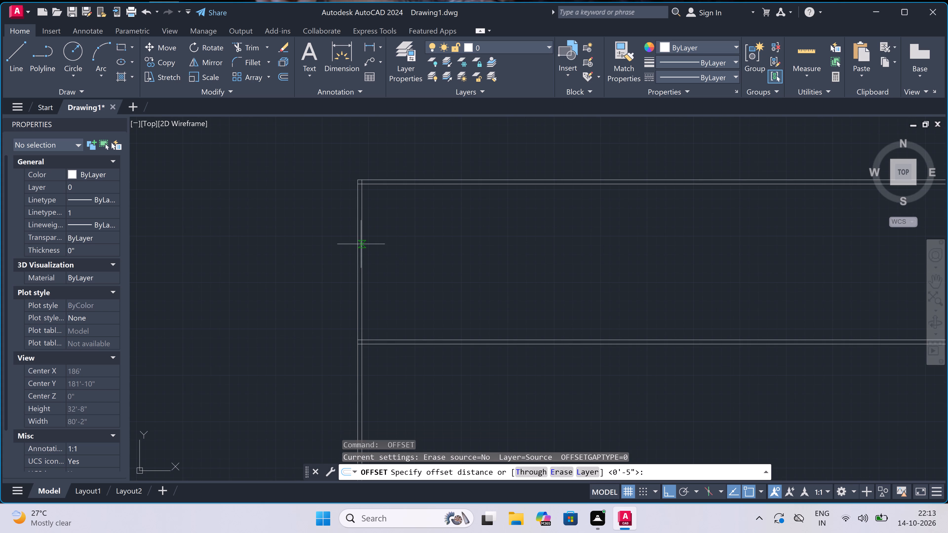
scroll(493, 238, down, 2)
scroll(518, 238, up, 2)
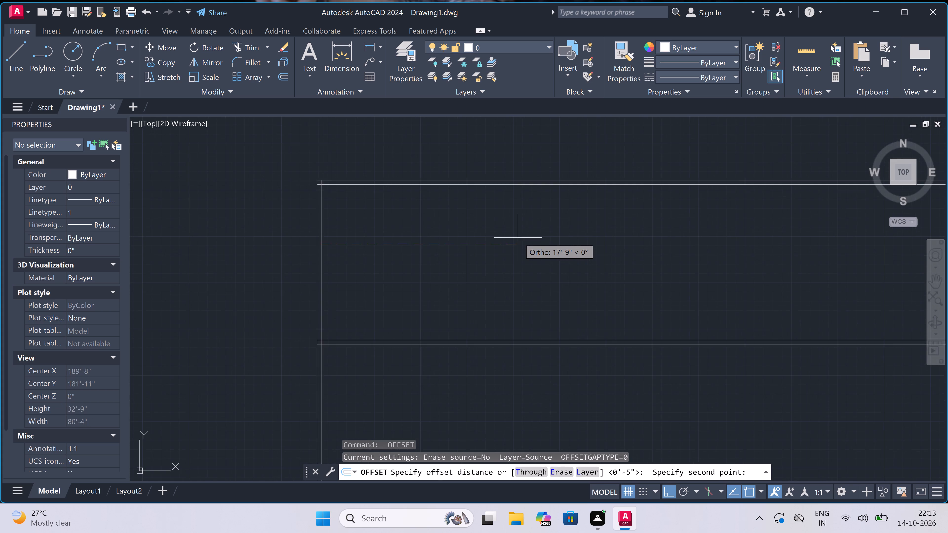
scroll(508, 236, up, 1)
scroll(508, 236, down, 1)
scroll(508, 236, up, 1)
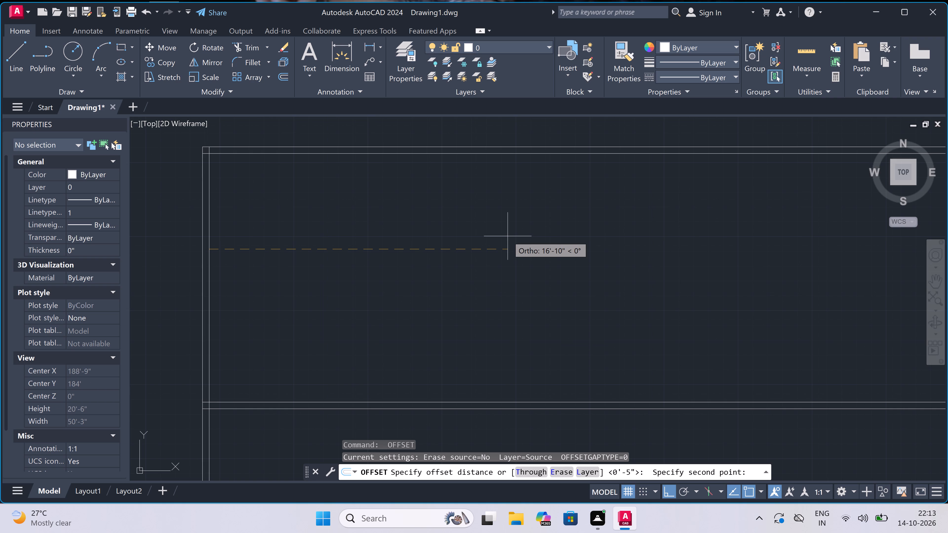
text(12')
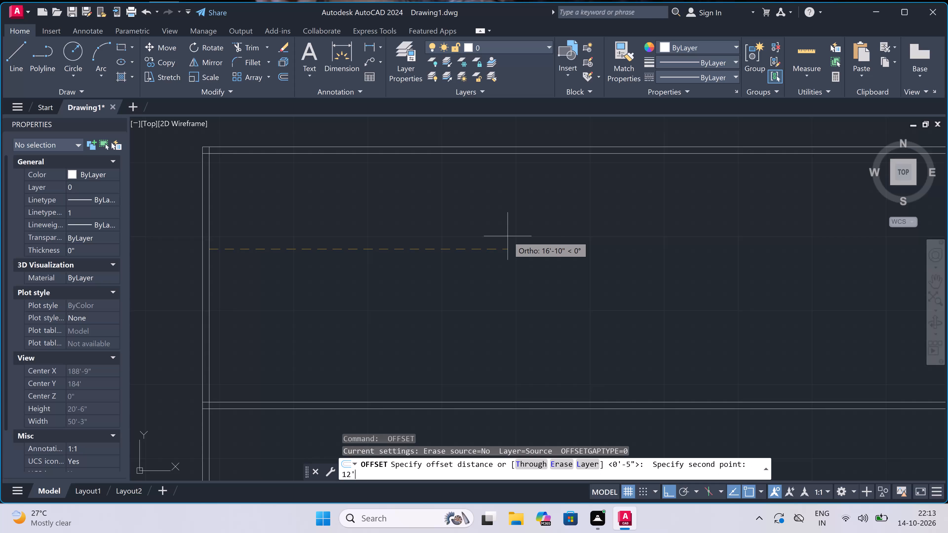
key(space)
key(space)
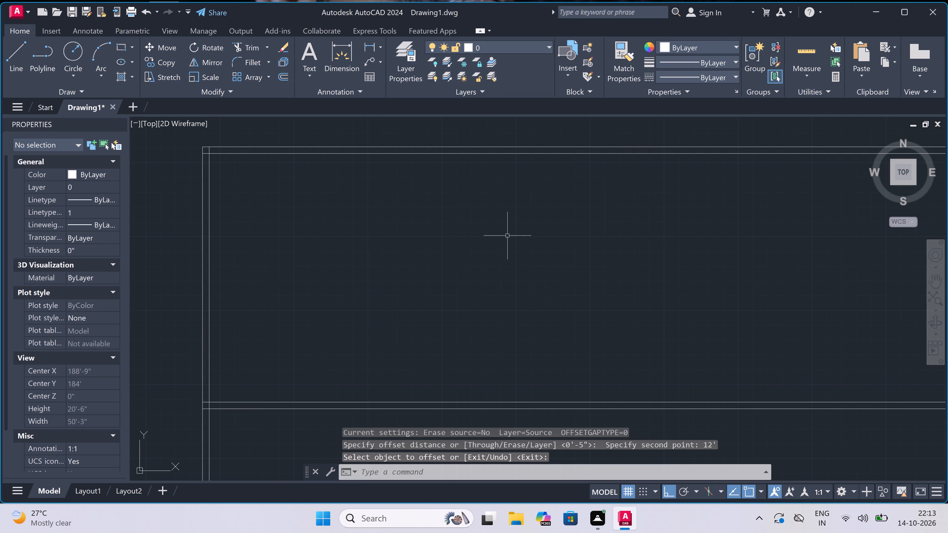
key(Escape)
Offset the inner vertical line of the left double line to the right by 12'.
key(space)
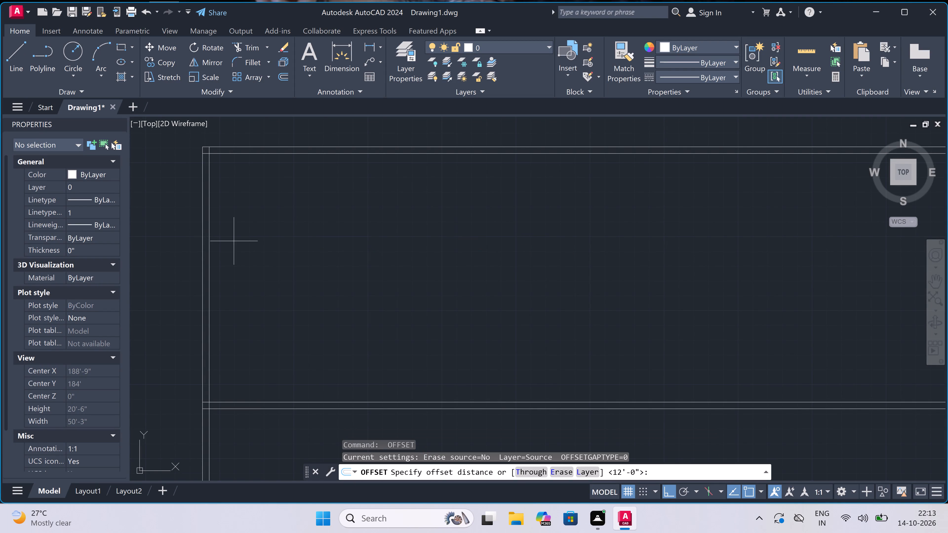
click(212, 234)
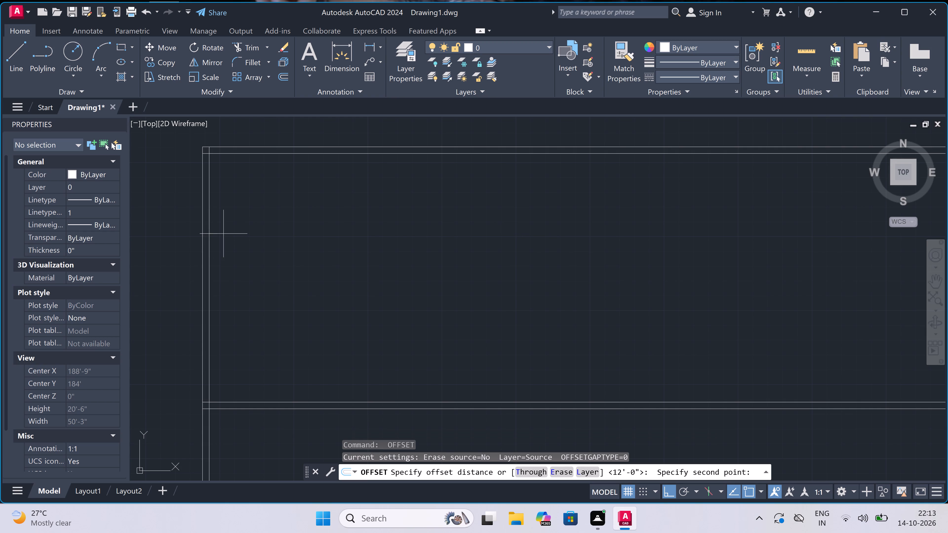
text(12')
key(space)
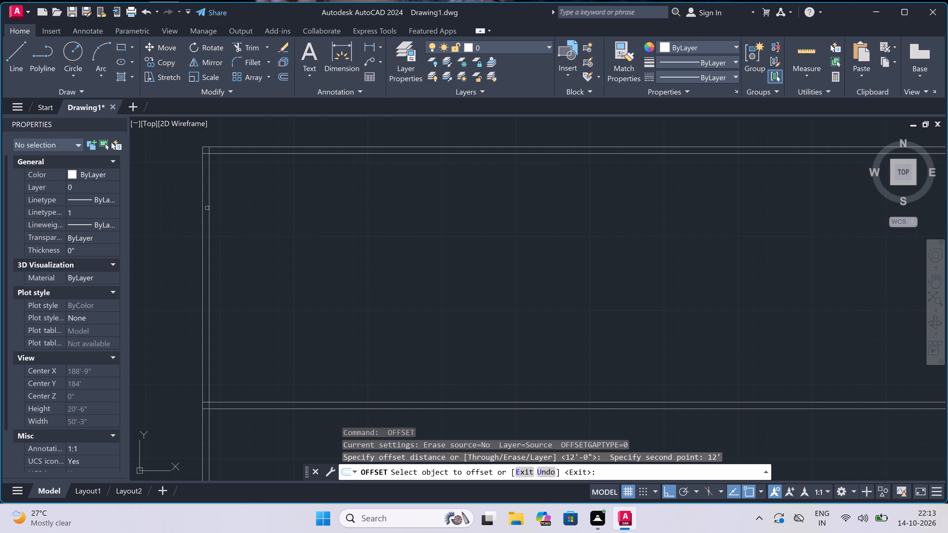
drag(210, 206, 214, 206)
click(476, 219)
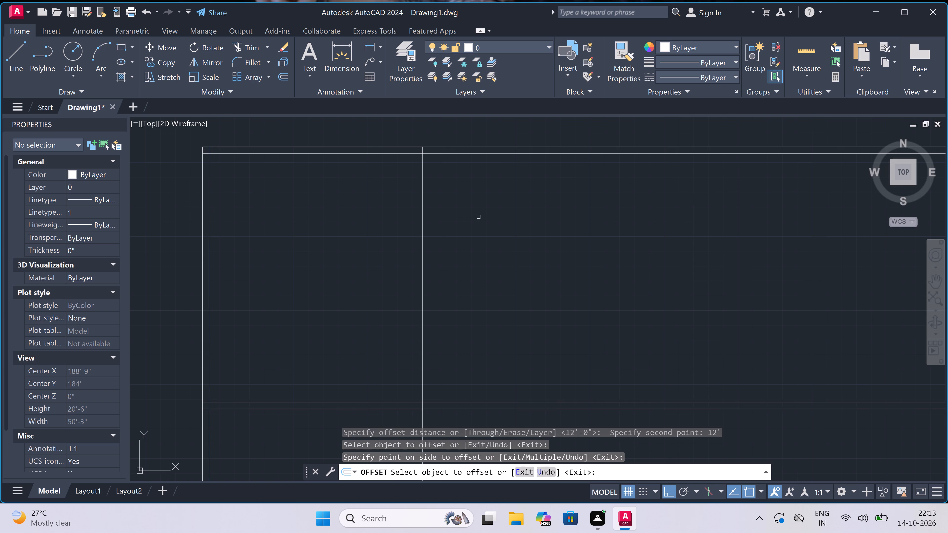
key(Escape)
Offset the new interior vertical line to the right by 4.5" to form a double-line partition.
key(space)
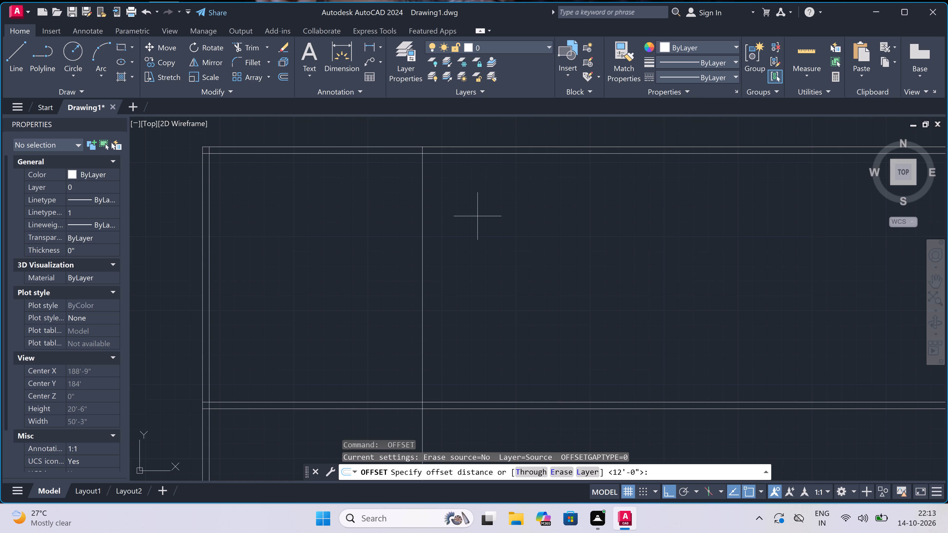
click(421, 221)
text(4.5)
text(")
key(space)
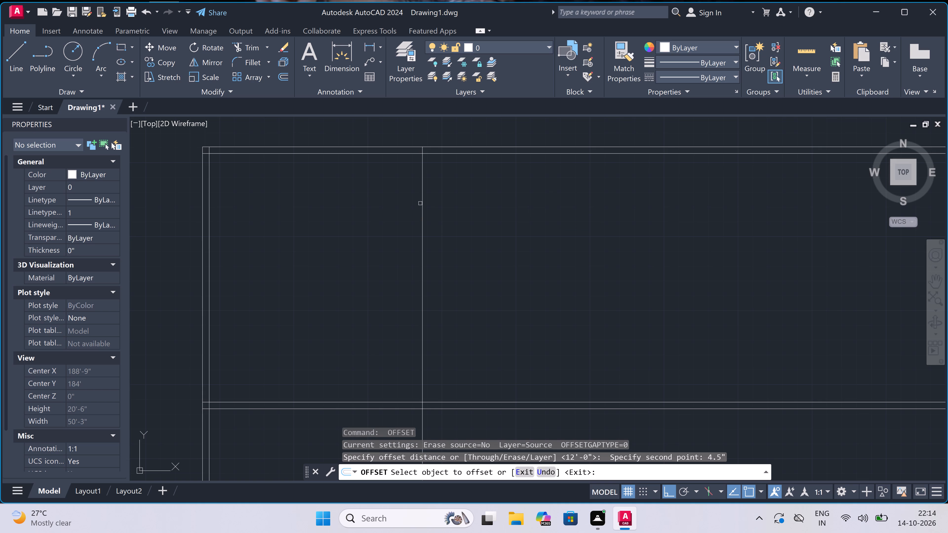
drag(423, 204, 426, 204)
click(533, 219)
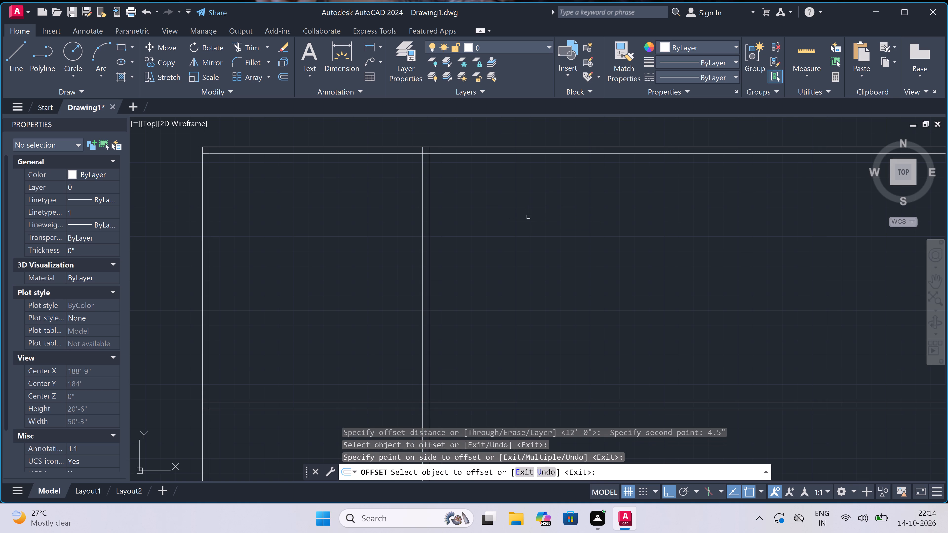
key(Escape)
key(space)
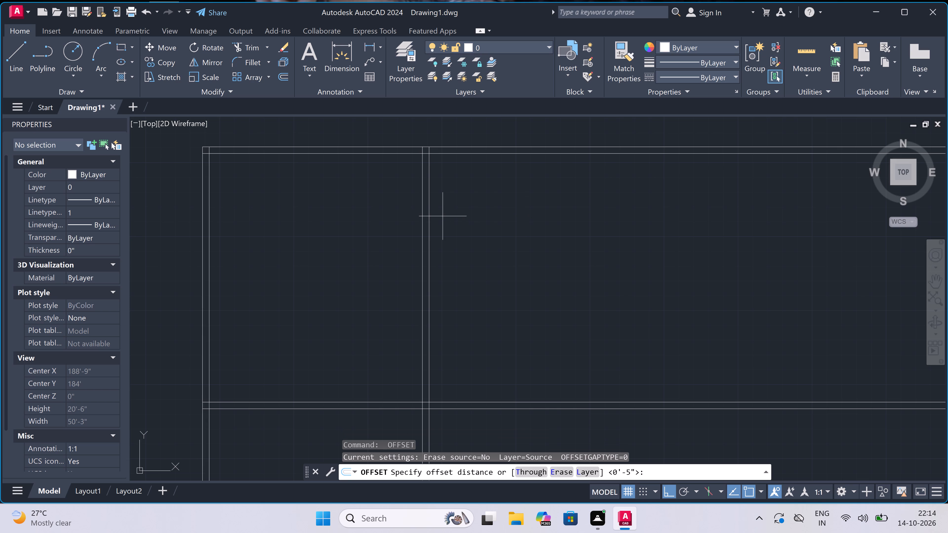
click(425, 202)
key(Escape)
Offset the right-hand line of the interior vertical double line to the right by 4'.
key(space)
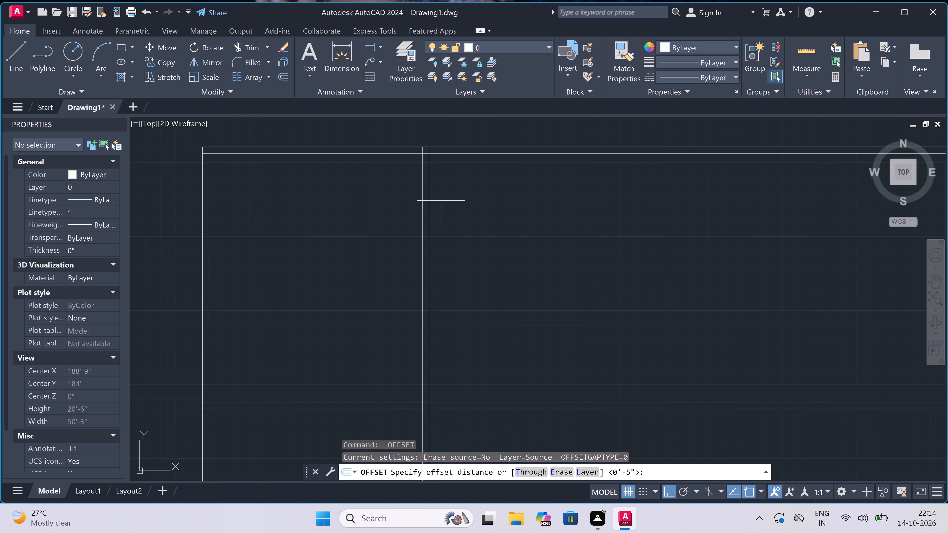
click(429, 192)
scroll(560, 190, down, 2)
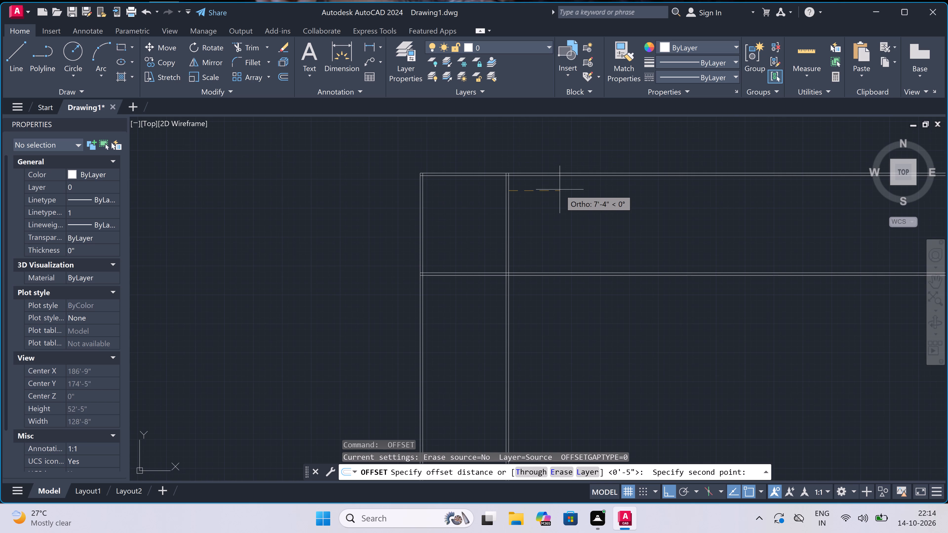
scroll(562, 186, up, 2)
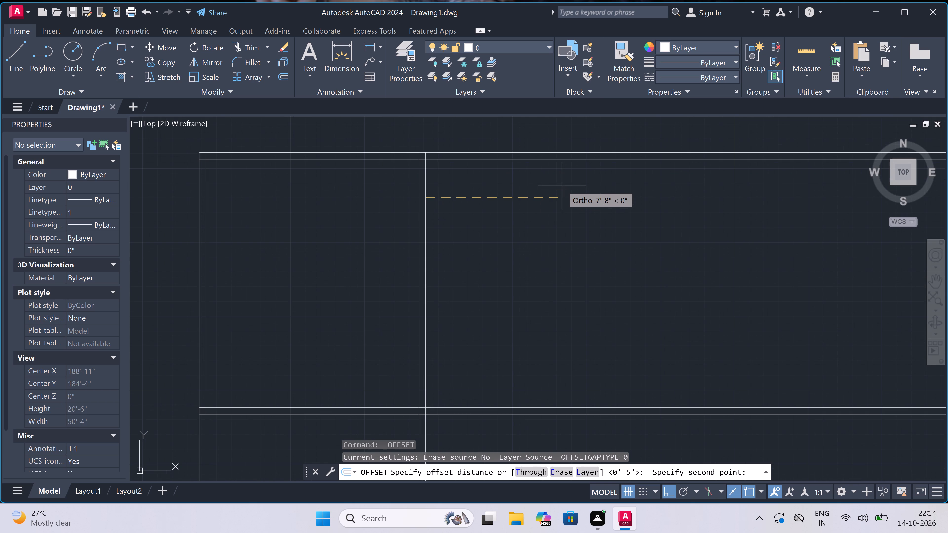
text(4')
key(space)
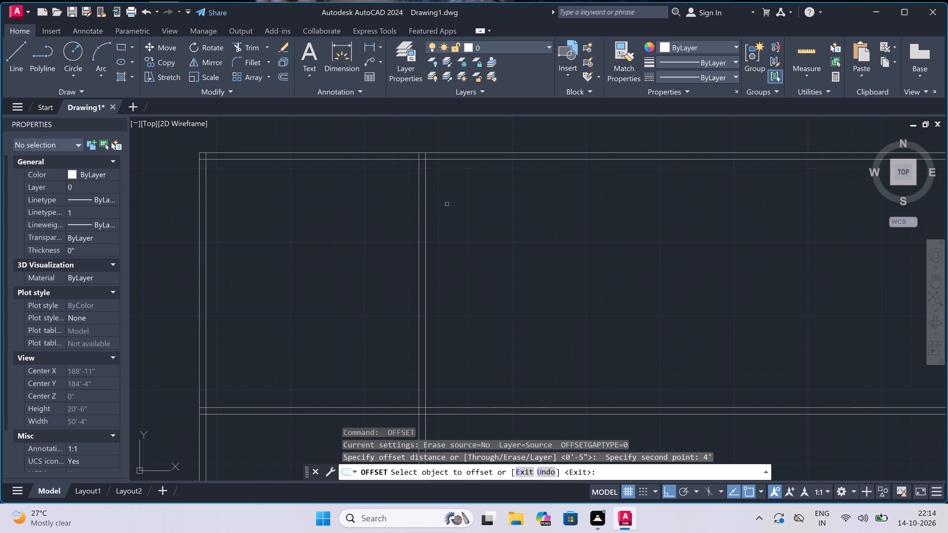
click(425, 191)
click(468, 202)
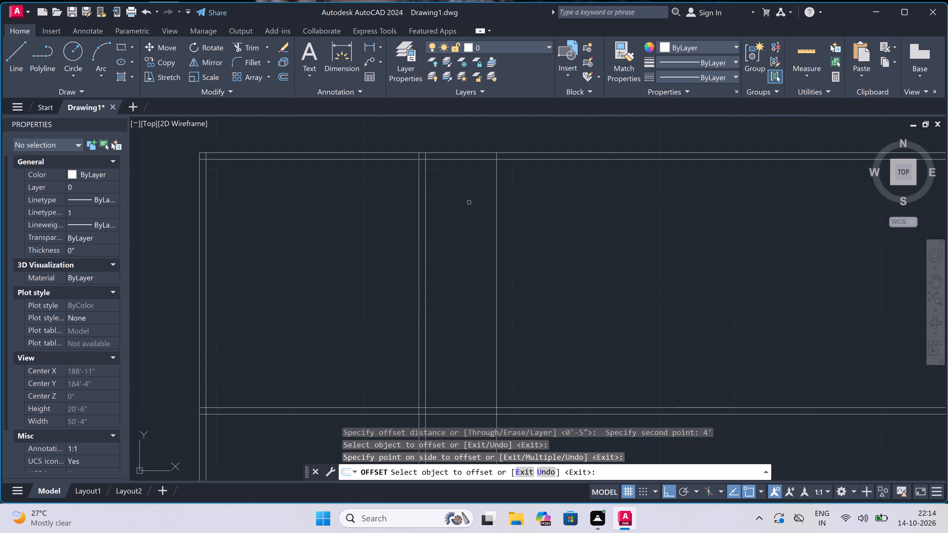
key(Escape)
Offset the single vertical line beyond the first interior partition to the right by 4.5" to form the second double-line partition.
key(space)
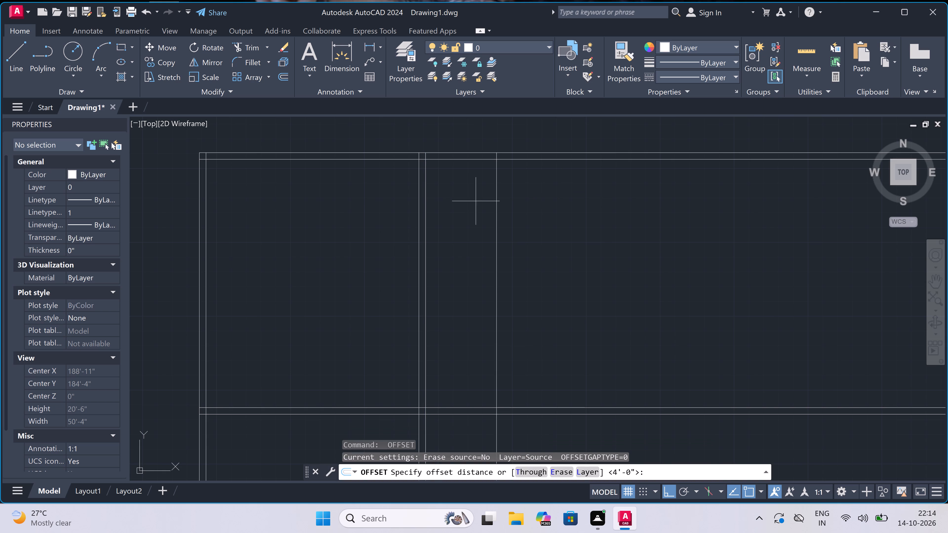
click(499, 202)
key(4)
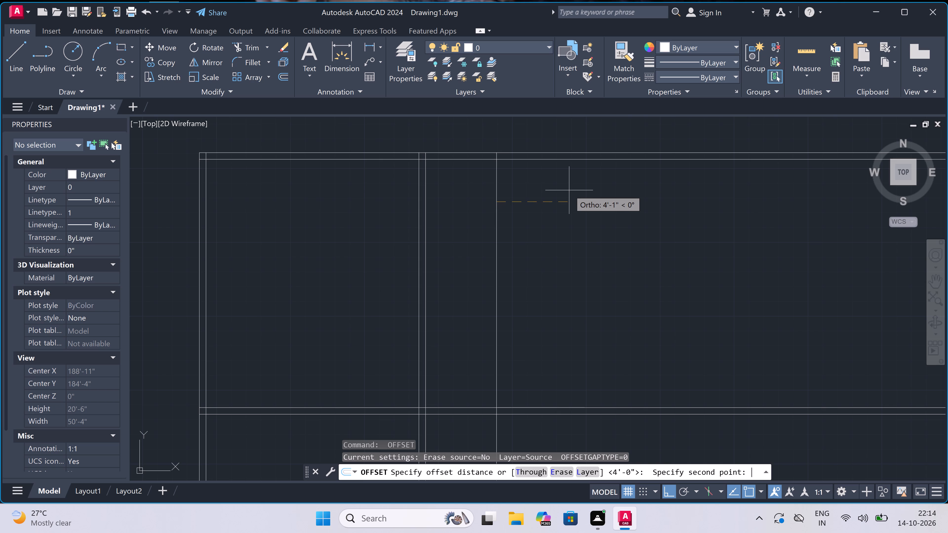
text(.5)
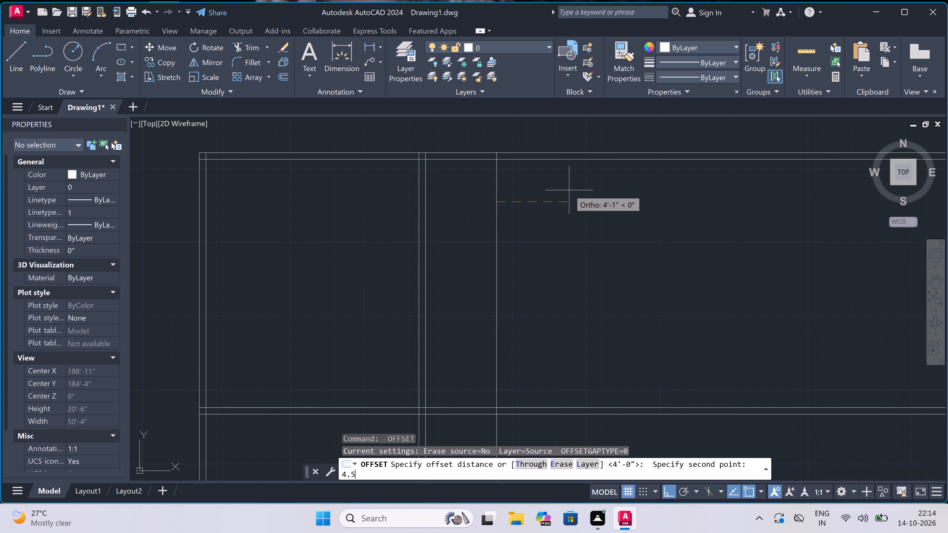
text(")
key(space)
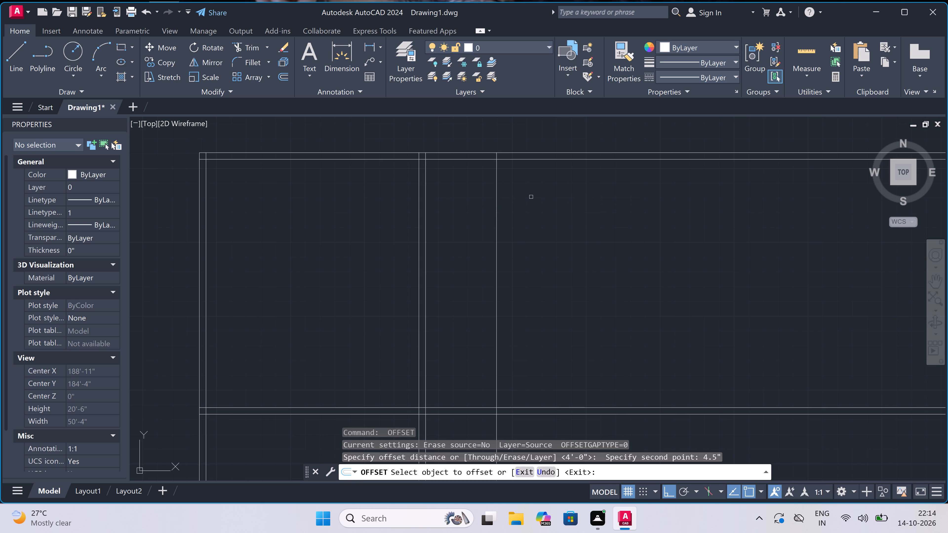
click(497, 209)
click(525, 213)
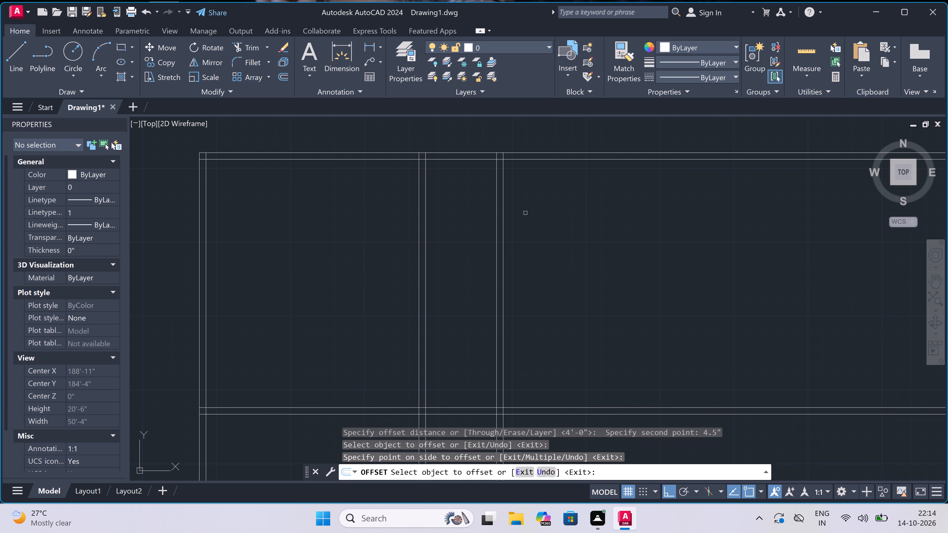
key(Escape)
Offset the right-hand line of the second interior vertical partition to the right by 7'.
key(space)
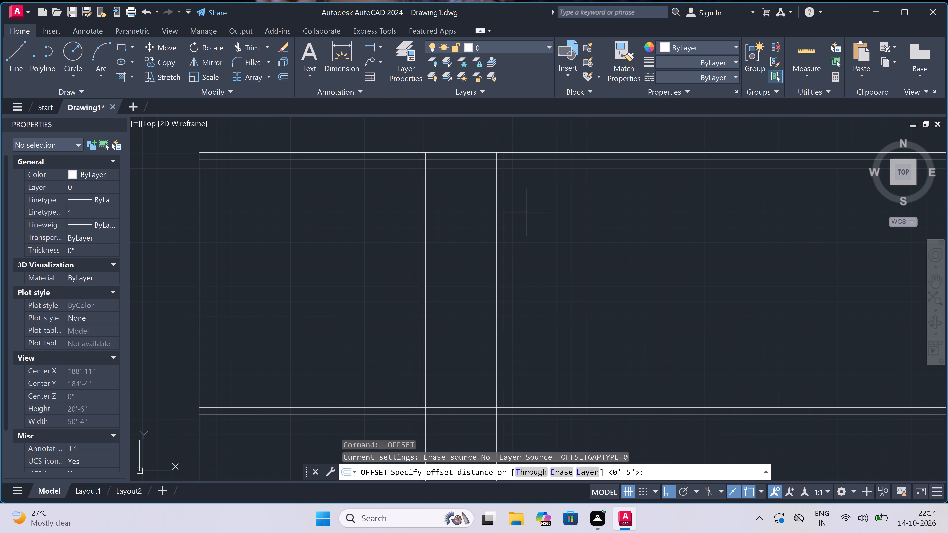
click(504, 194)
text(7')
key(space)
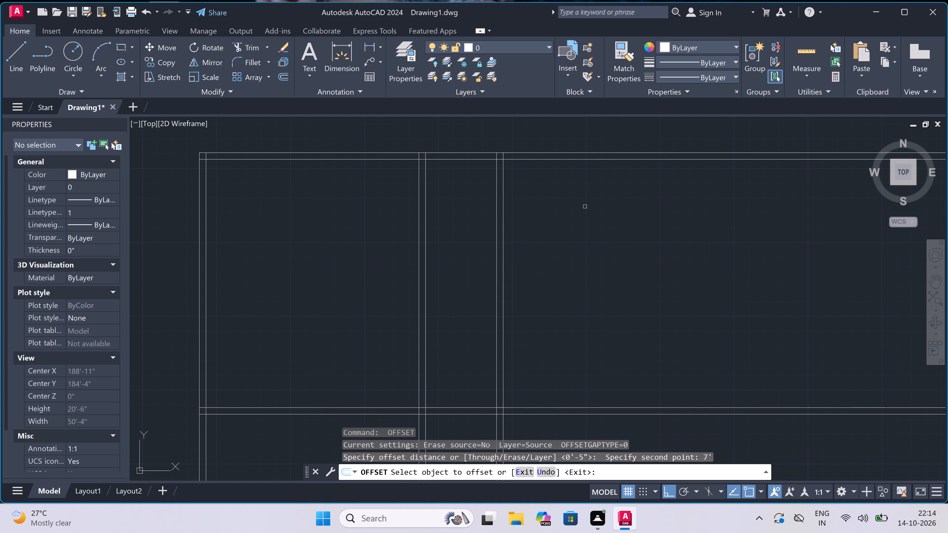
drag(503, 193, 516, 193)
click(555, 193)
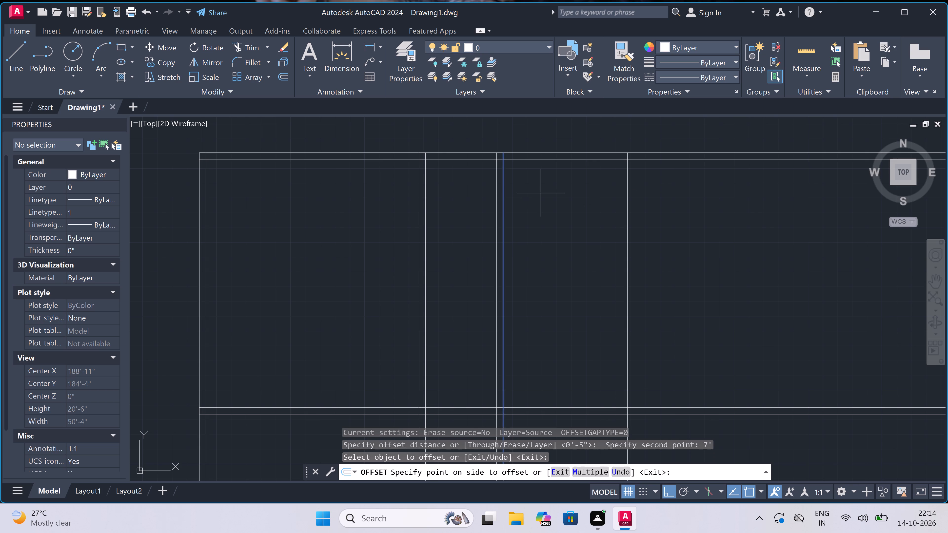
key(Escape)
Offset the new single vertical line to the right by 4.5" to form the third double-line partition.
key(space)
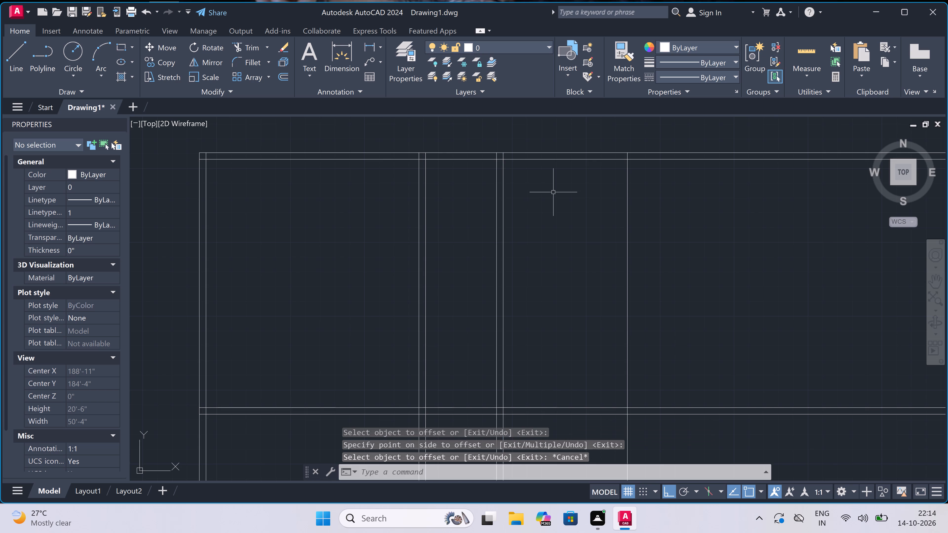
scroll(543, 199, down, 2)
scroll(579, 214, up, 1)
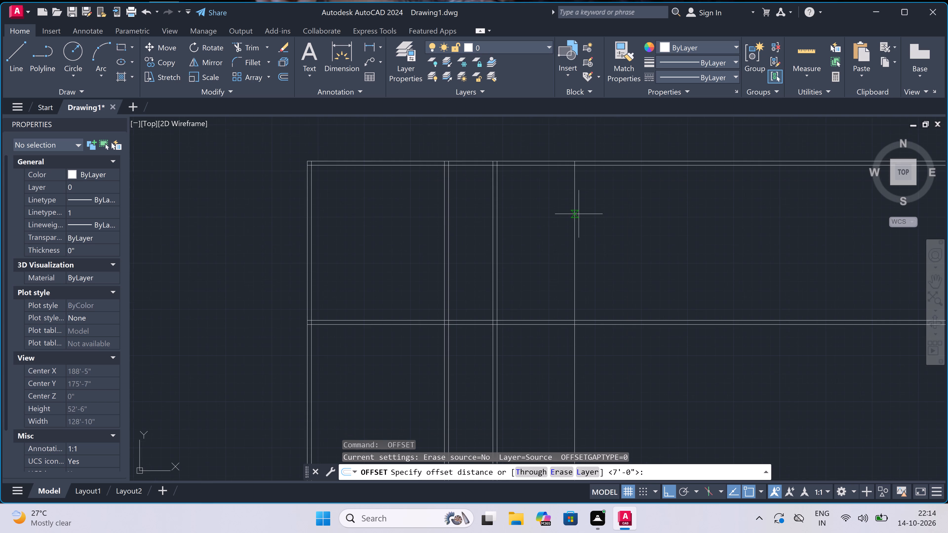
click(574, 217)
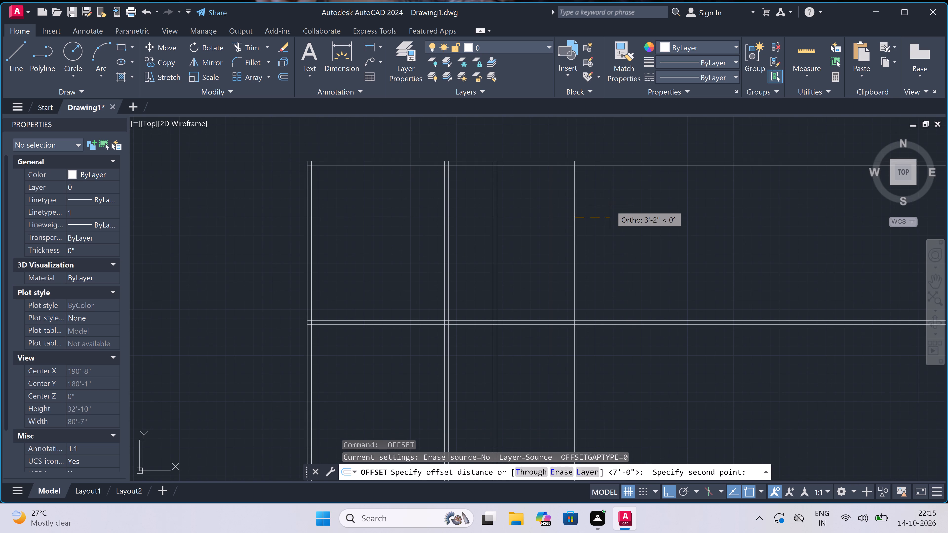
text(4.5)
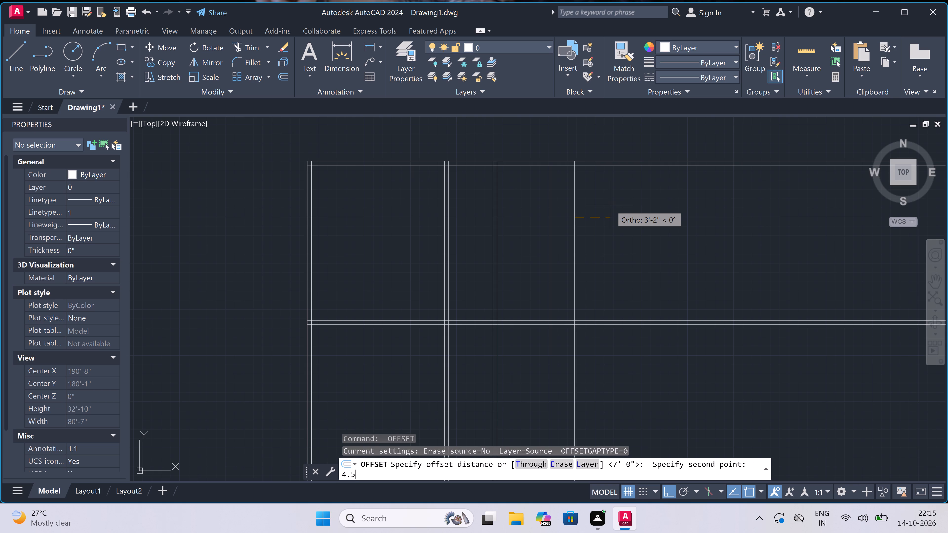
text(")
key(space)
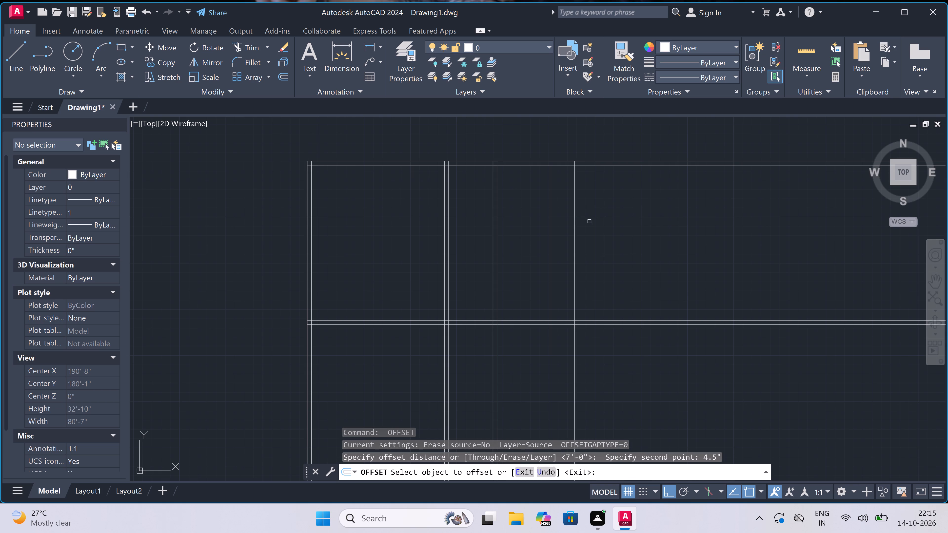
click(571, 203)
click(606, 203)
drag(575, 203, 581, 203)
click(602, 203)
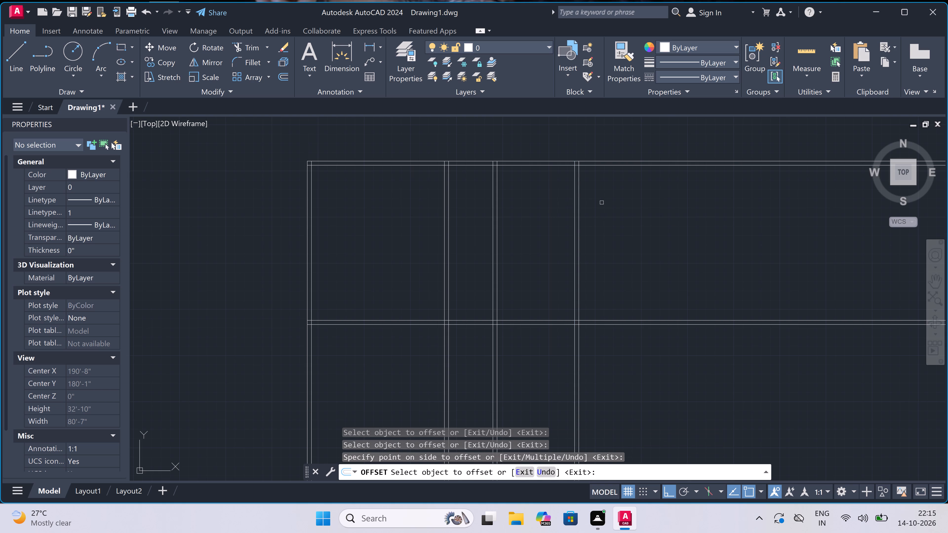
key(Escape)
Offset the right-hand line of the third interior vertical partition to the right by 7'.
key(space)
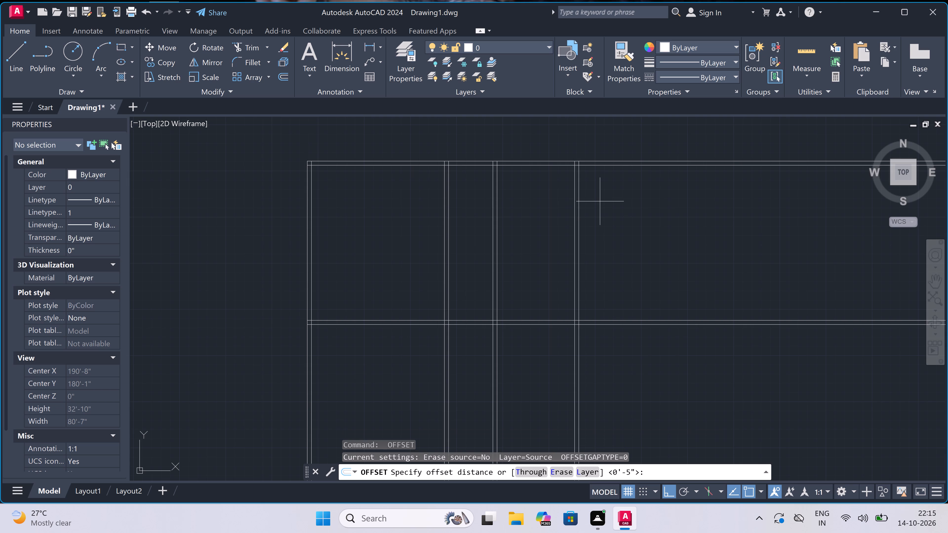
click(578, 204)
text(7')
key(space)
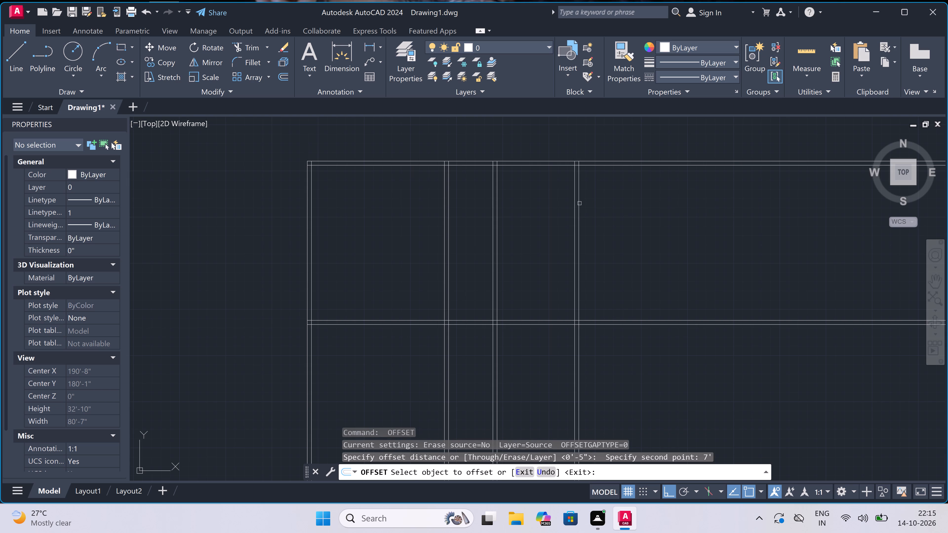
click(578, 203)
click(618, 201)
scroll(455, 232, down, 2)
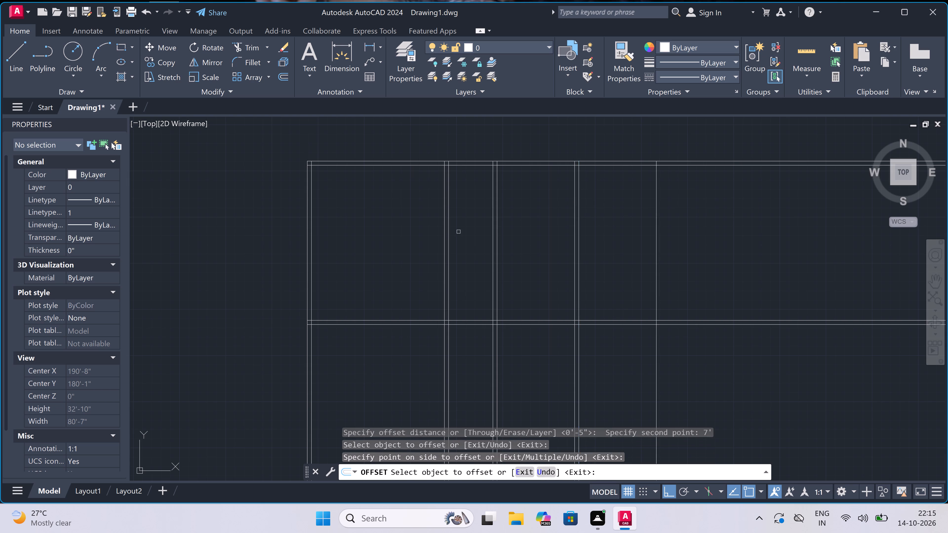
scroll(455, 232, down, 1)
scroll(500, 229, up, 3)
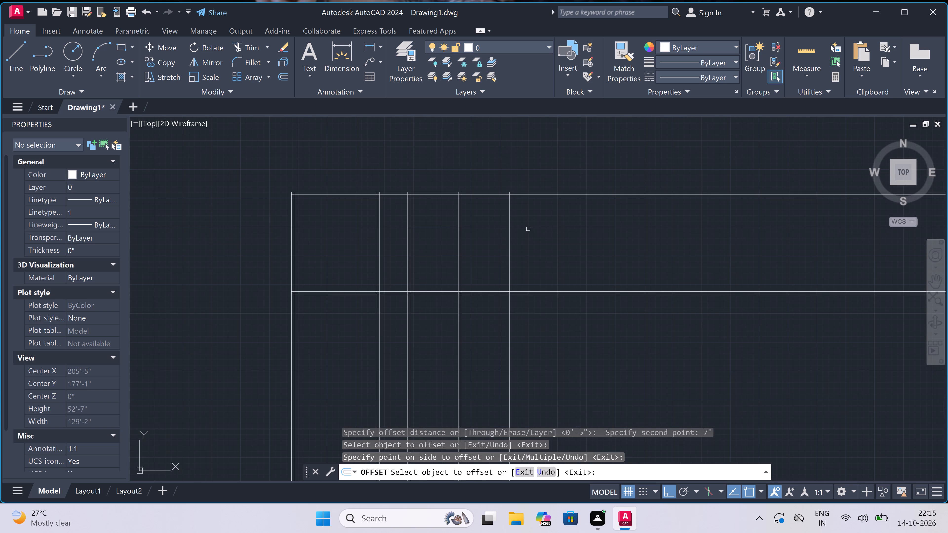
scroll(522, 229, up, 2)
key(Escape)
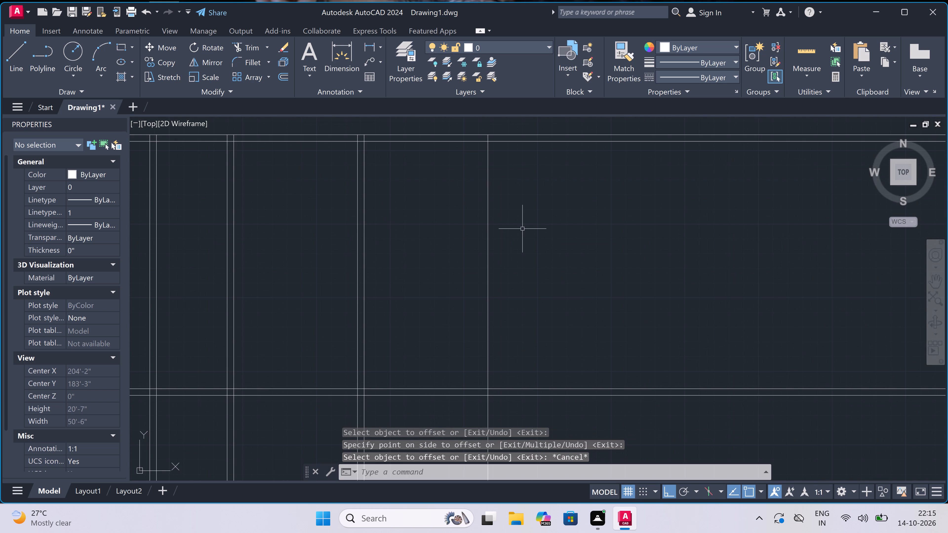
Offset the new single vertical line to the right by 4.5" to form the fourth double-line partition.
key(space)
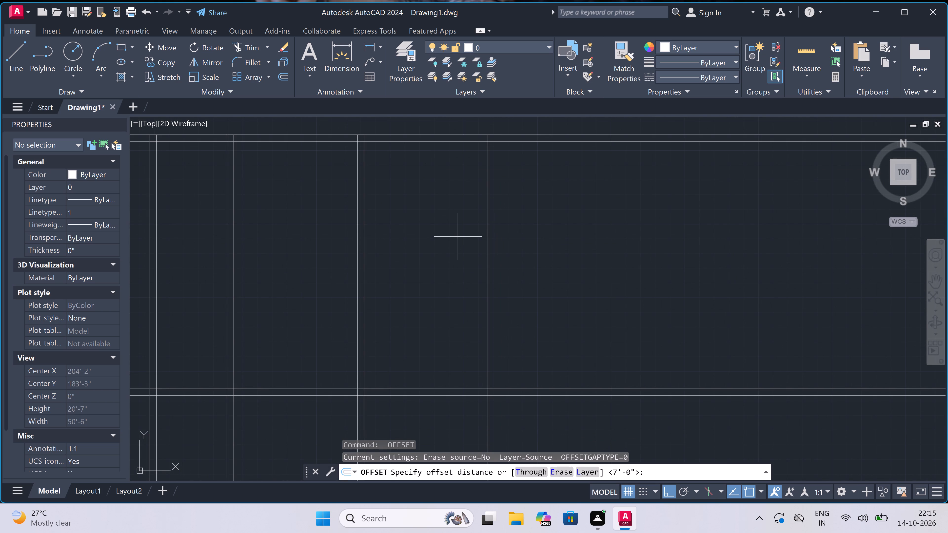
click(486, 227)
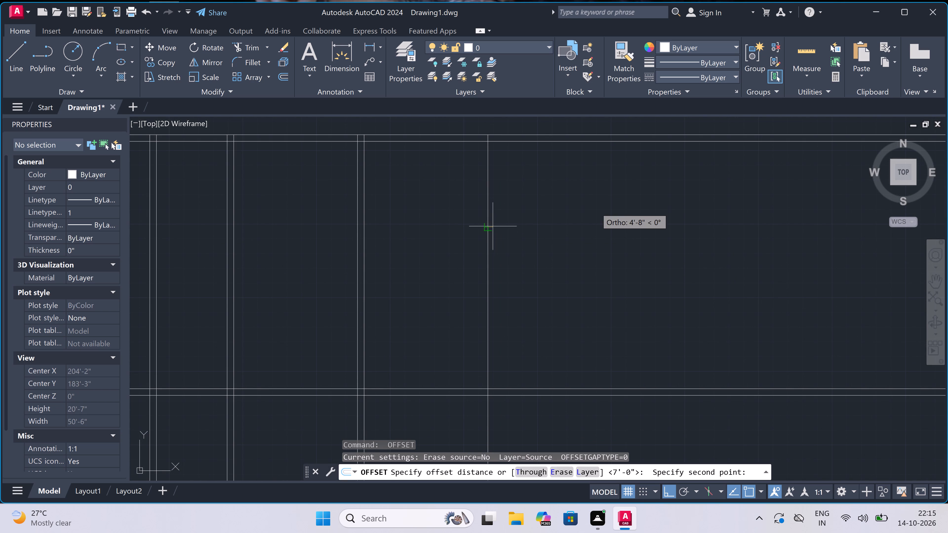
text(4.5)
text(")
key(space)
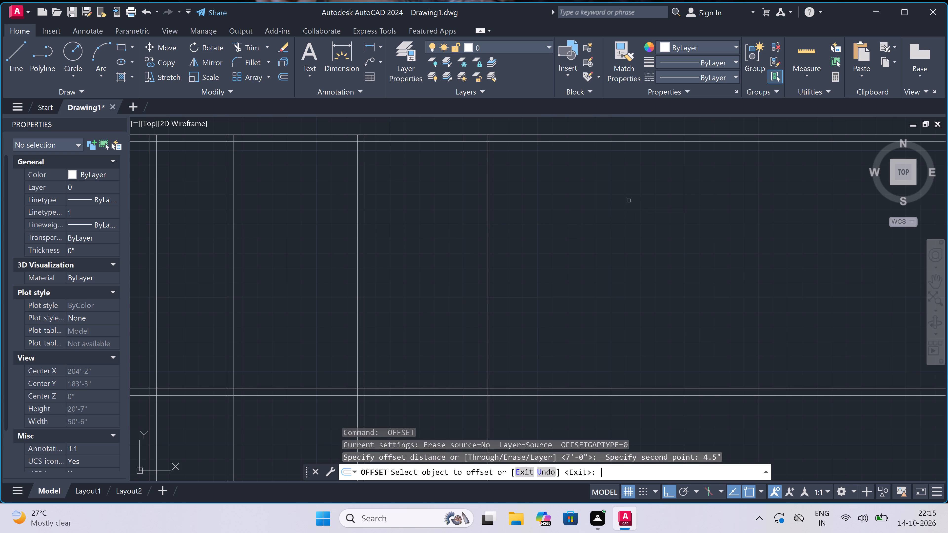
click(489, 197)
click(526, 206)
key(Escape)
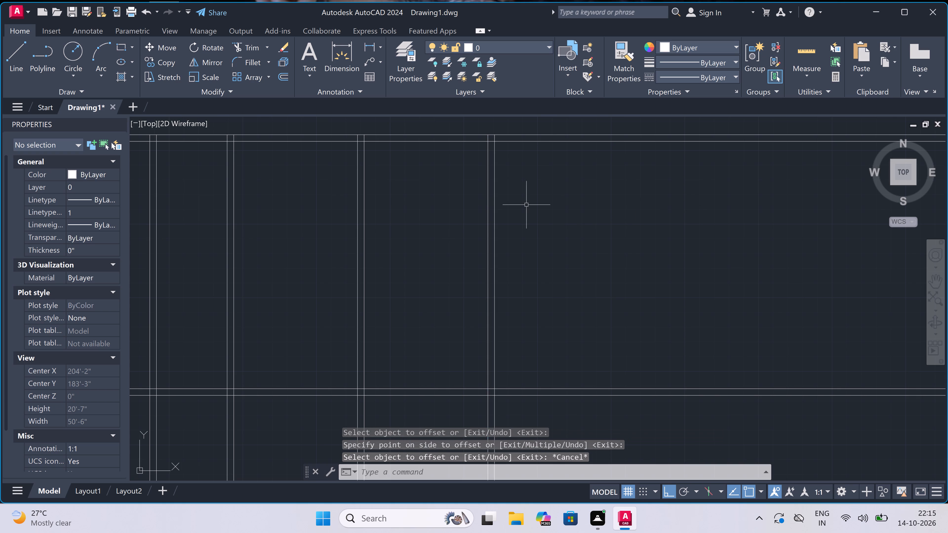
Offset the right-hand line of the fourth interior vertical partition to the right by 4'.
key(space)
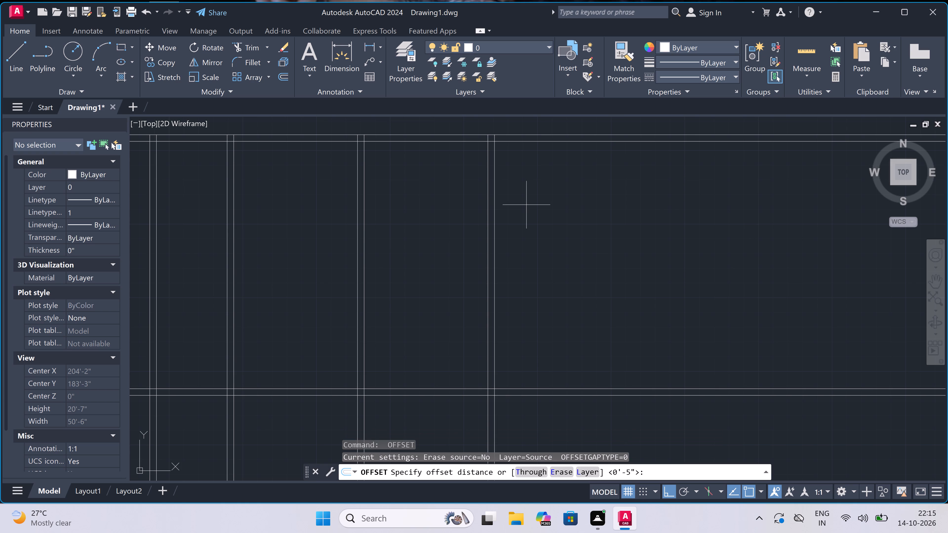
click(493, 207)
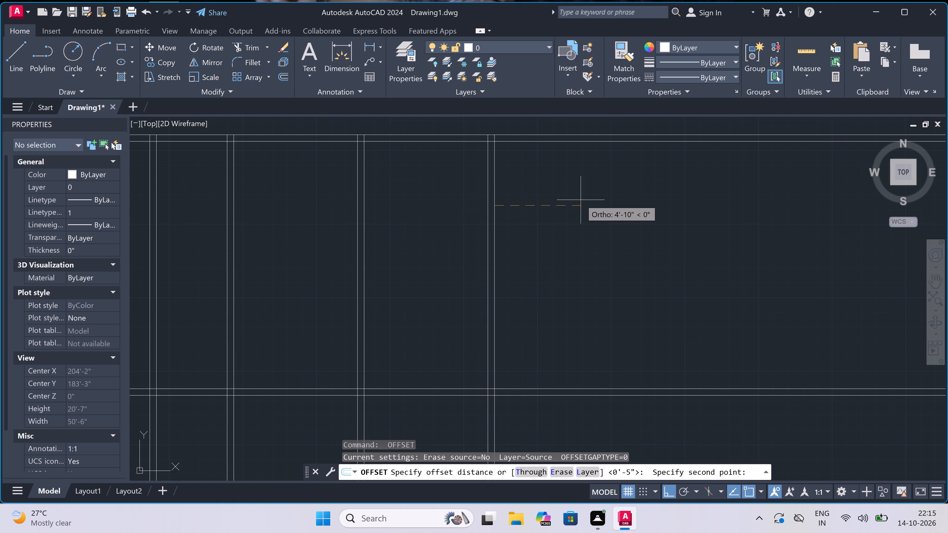
text(4')
key(space)
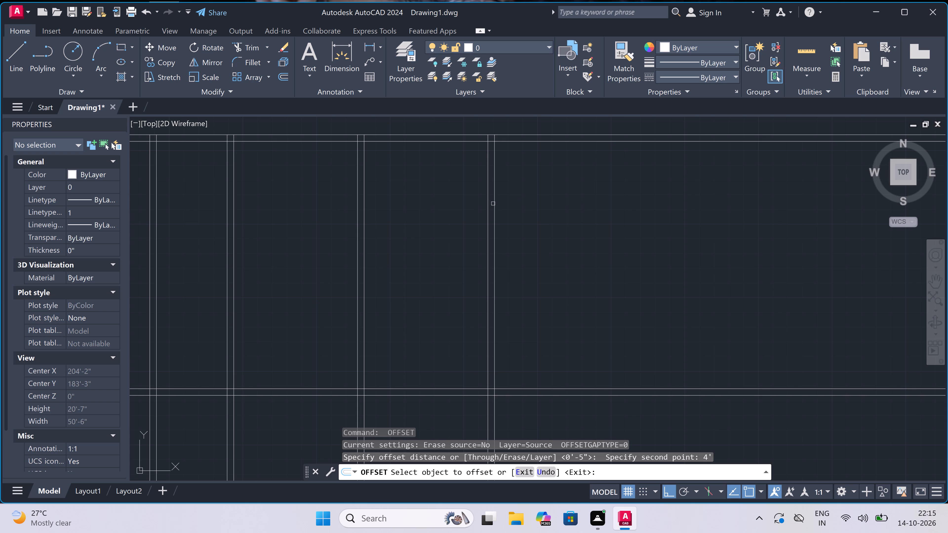
drag(491, 202, 494, 202)
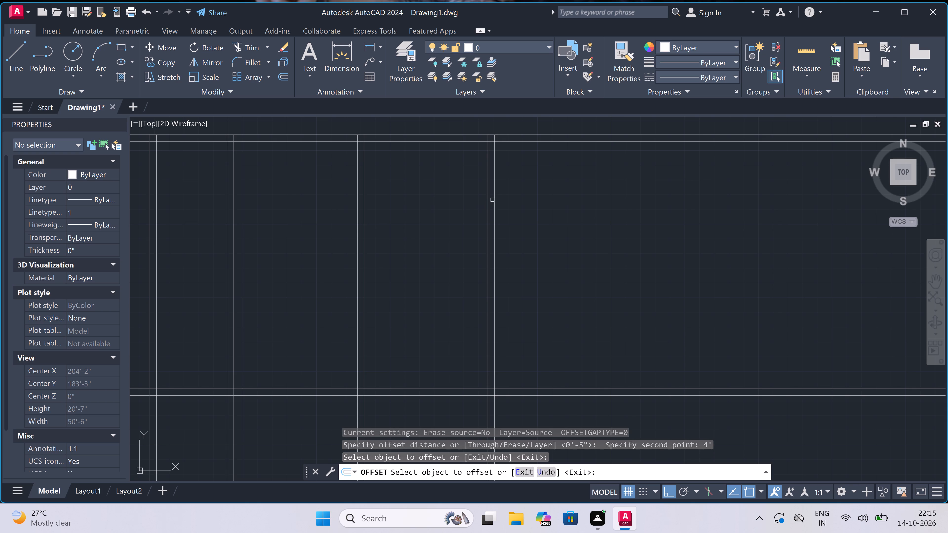
drag(494, 197, 504, 197)
click(597, 198)
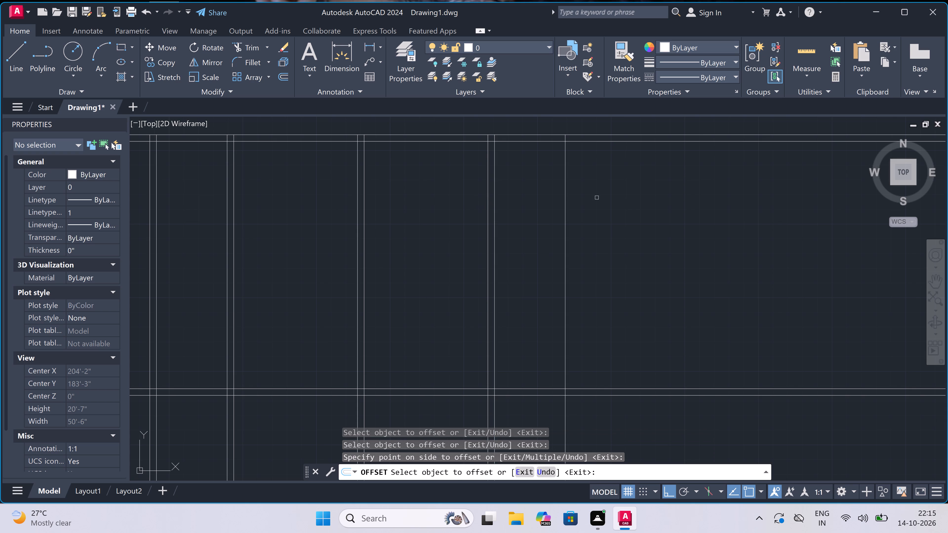
key(Escape)
Offset the new single vertical line to the right by 4.5" to form the fifth double-line partition.
key(space)
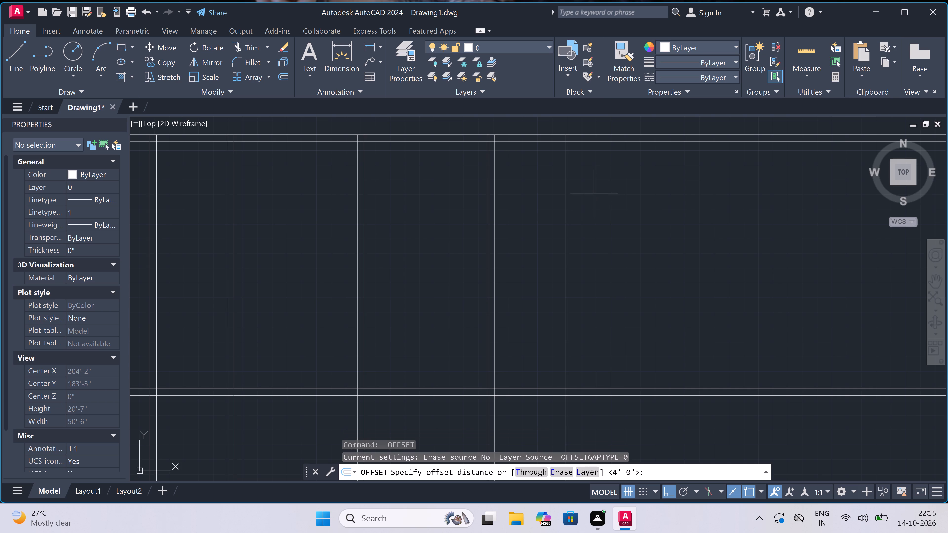
click(565, 196)
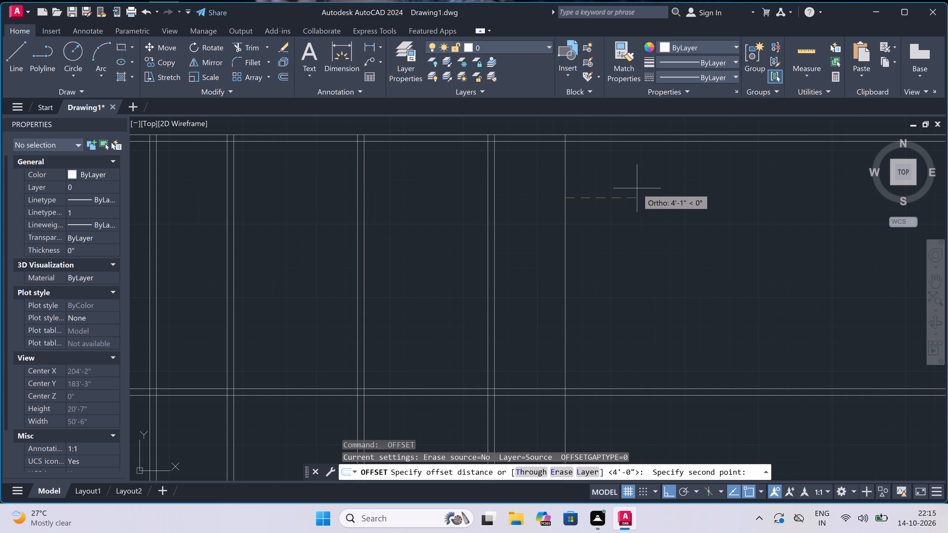
text(4.5")
key(space)
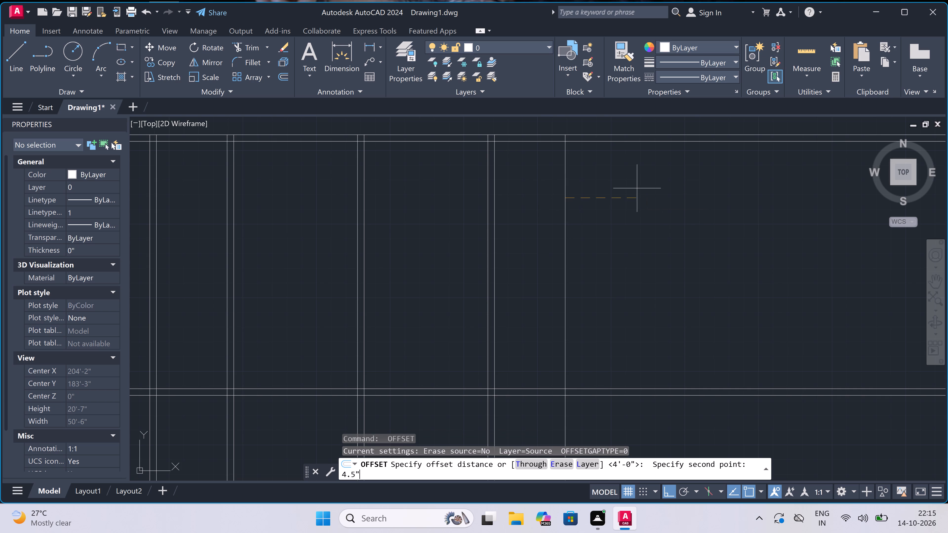
click(566, 182)
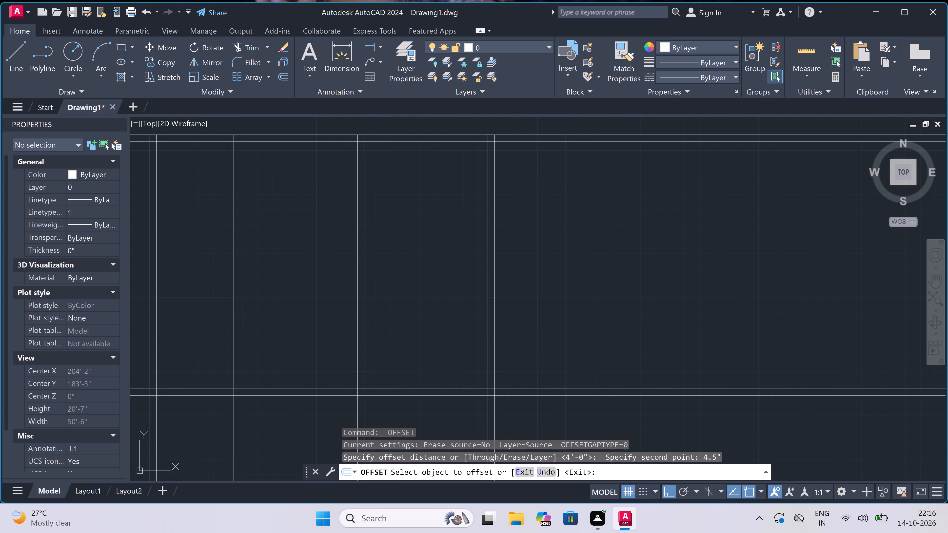
click(603, 183)
key(Escape)
scroll(547, 201, down, 3)
scroll(558, 200, up, 2)
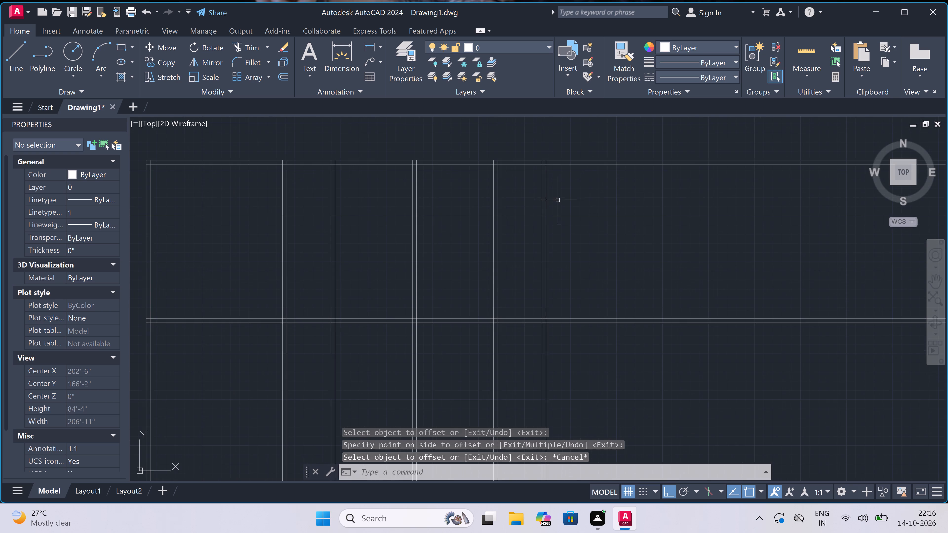
Offset the right-hand line of the fifth interior vertical partition to the right by 12'.
key(space)
drag(548, 203, 551, 203)
scroll(575, 198, up, 2)
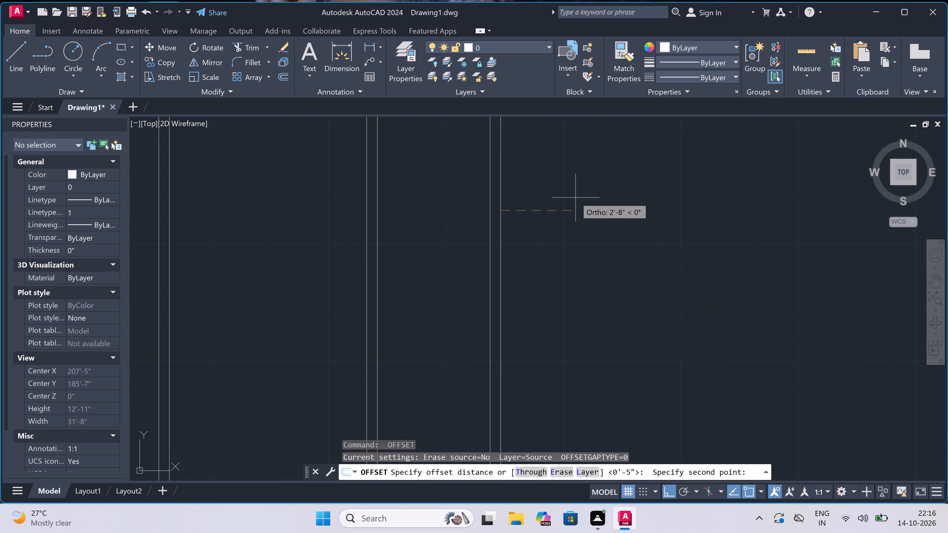
text(12')
key(space)
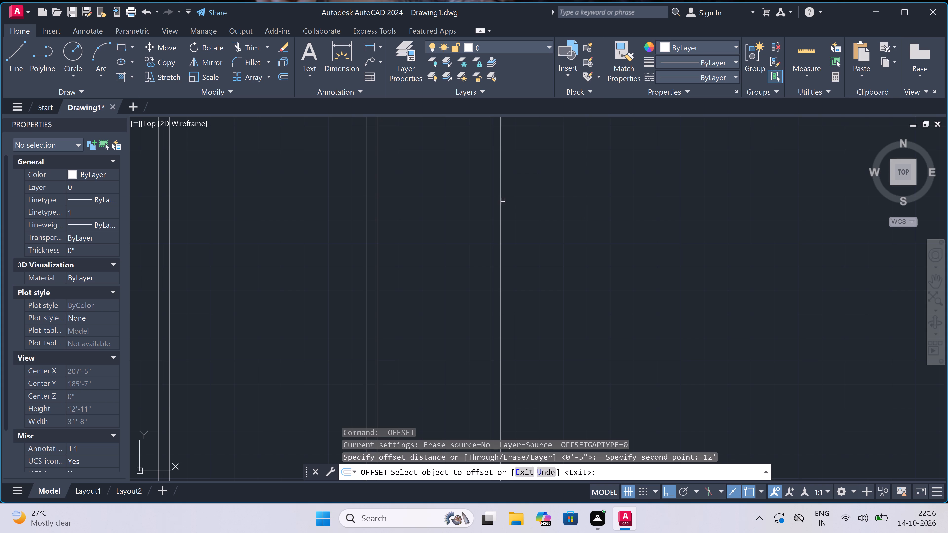
drag(501, 199, 506, 201)
click(524, 204)
scroll(469, 216, down, 6)
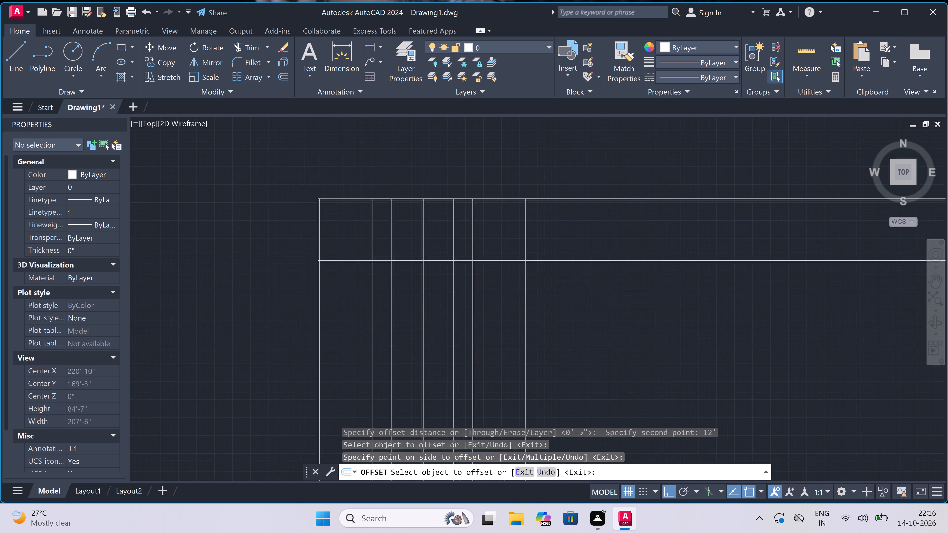
key(Escape)
Offset the new single vertical line to the right by 4.5" to form the double-line right exterior wall.
scroll(509, 221, up, 3)
key(space)
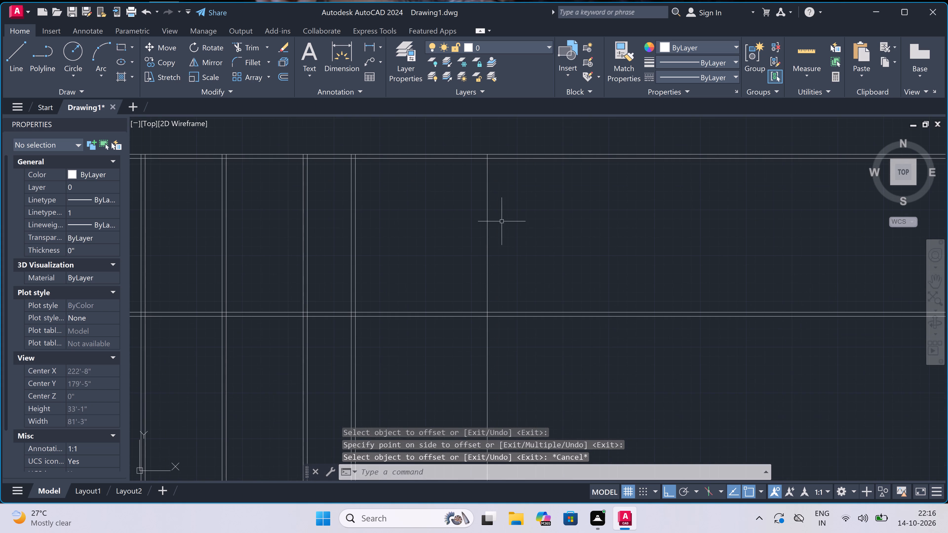
click(488, 220)
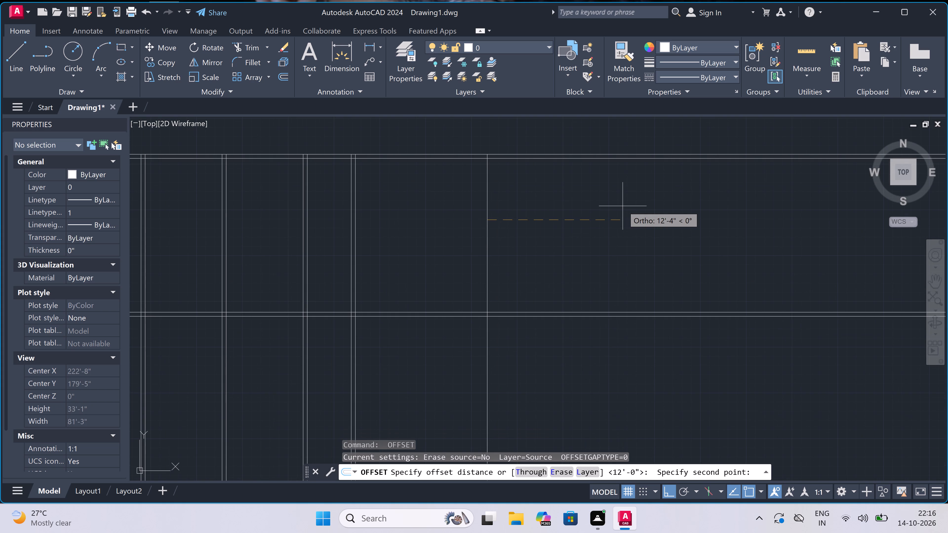
text(4.5")
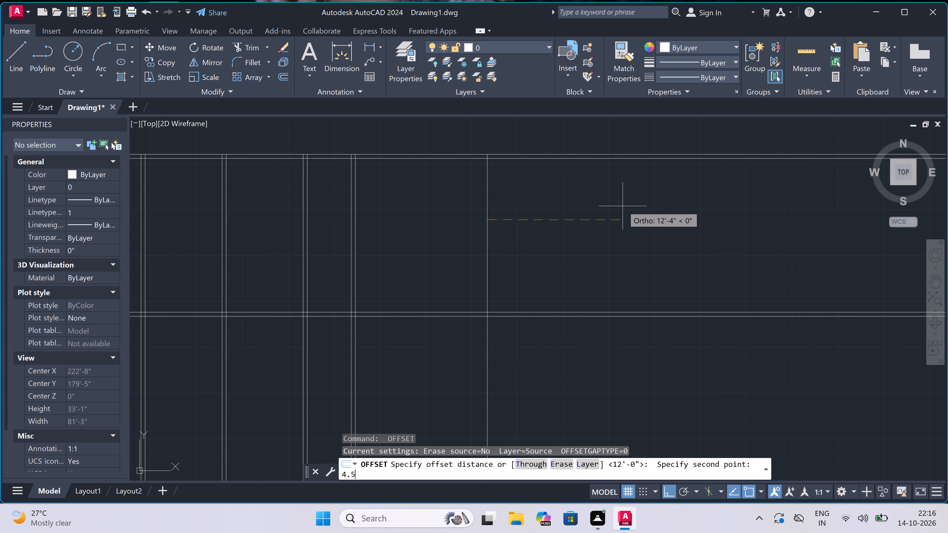
key(space)
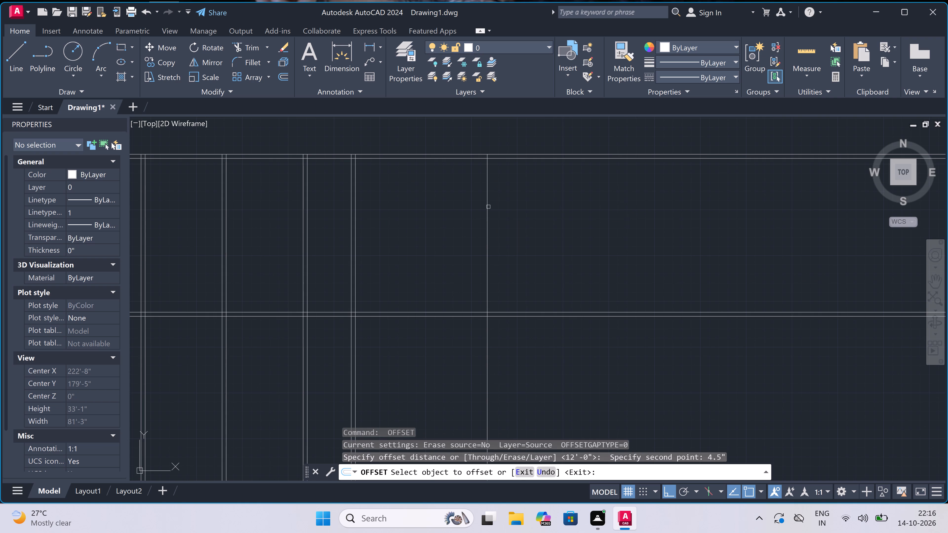
click(488, 207)
click(521, 202)
key(Escape)
Trim the top wall lines and the horizontal partition lines that extend beyond the new right exterior wall.
key(t)
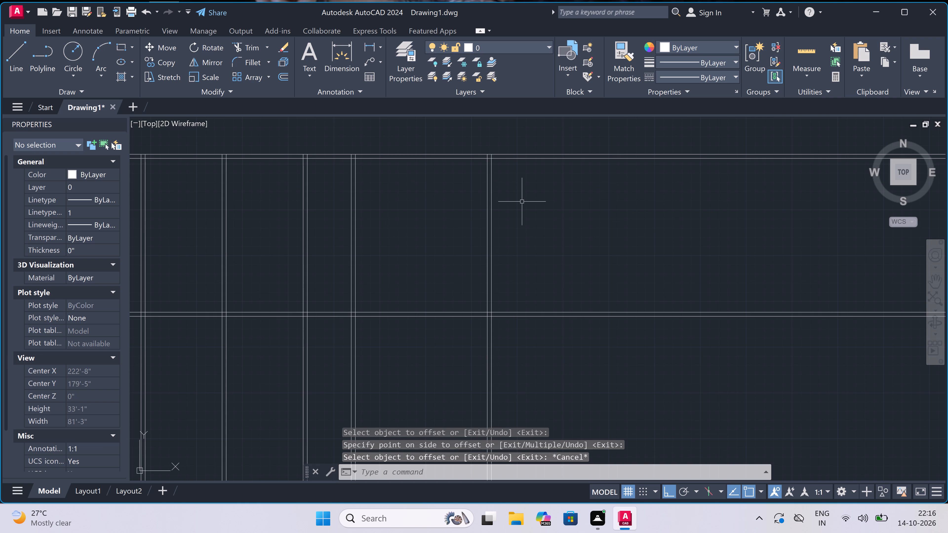
key(r)
key(space)
double_click(517, 151)
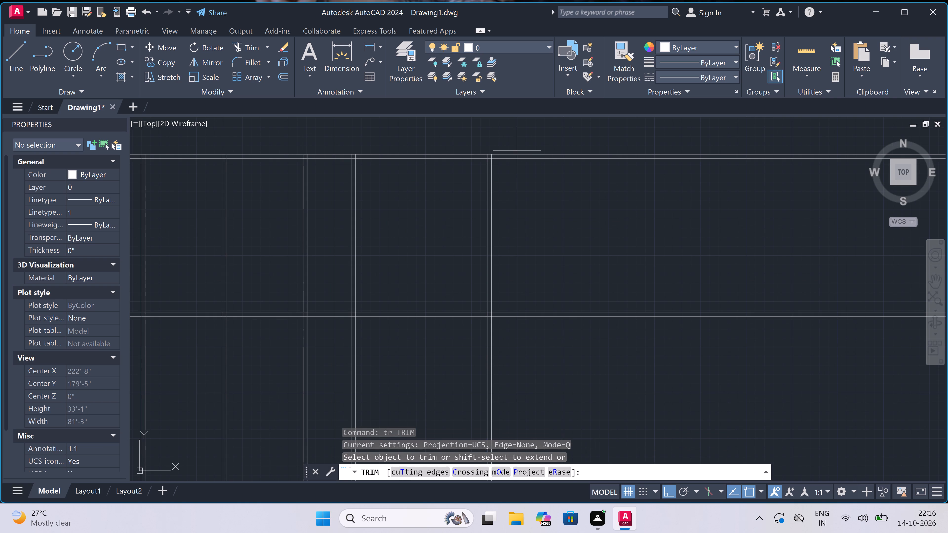
click(527, 348)
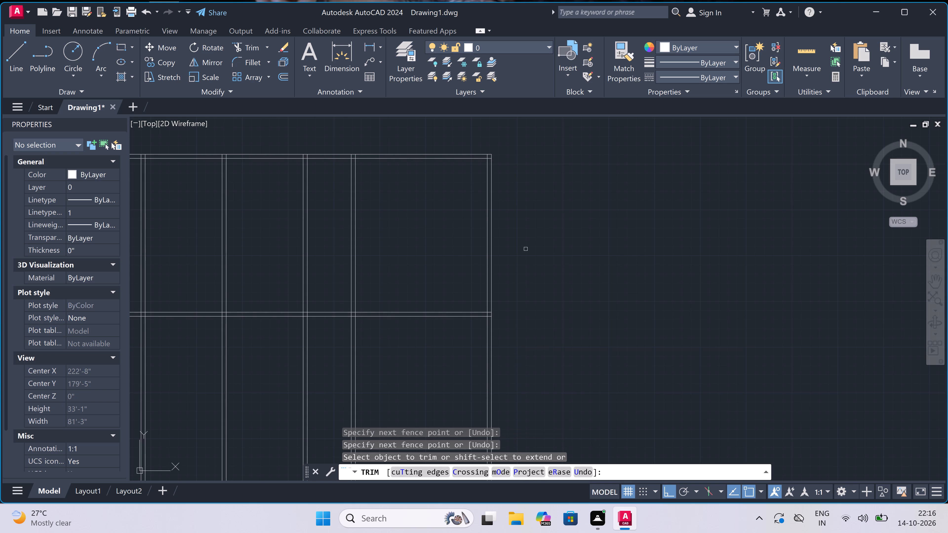
key(Escape)
Trim the overlapping inner wall line ends at the upper-left corner to form a clean wall corner.
scroll(526, 249, down, 4)
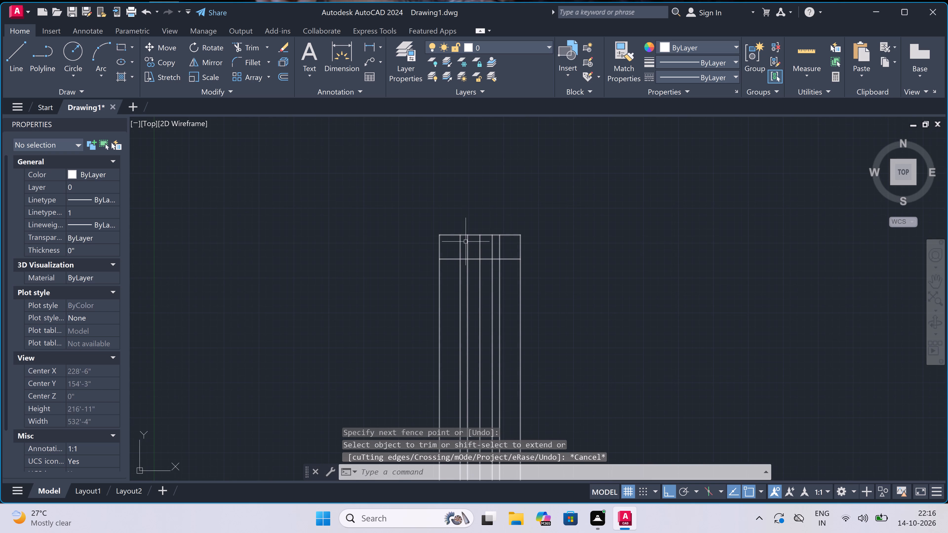
key(space)
scroll(443, 239, up, 3)
scroll(420, 225, up, 1)
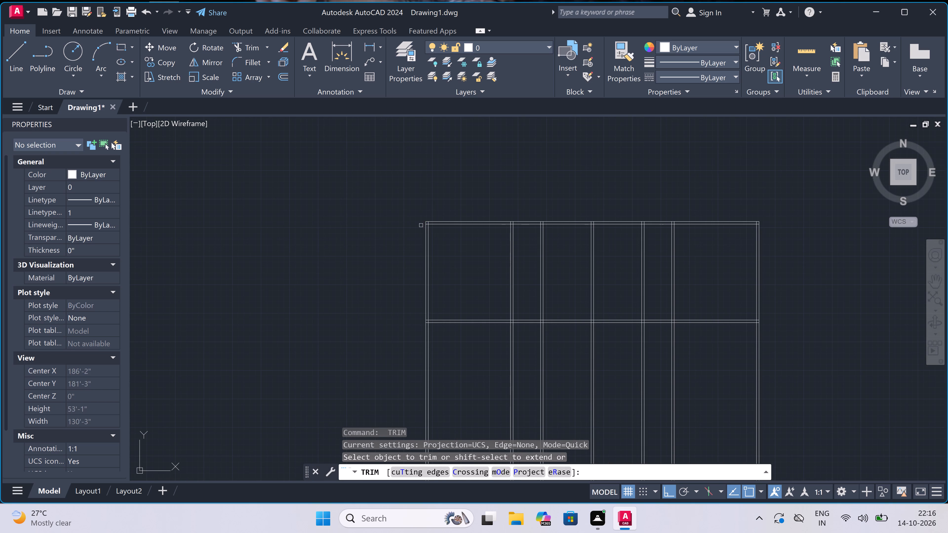
scroll(420, 225, up, 2)
scroll(450, 215, up, 4)
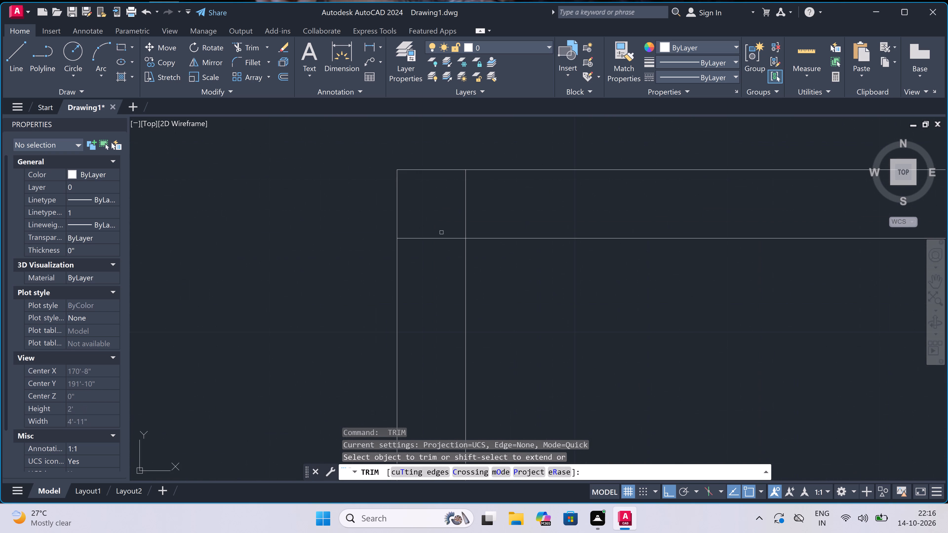
click(434, 272)
click(471, 205)
Trim the crossing lines where the horizontal partition meets the left exterior wall to form an open T-junction.
scroll(442, 208, down, 4)
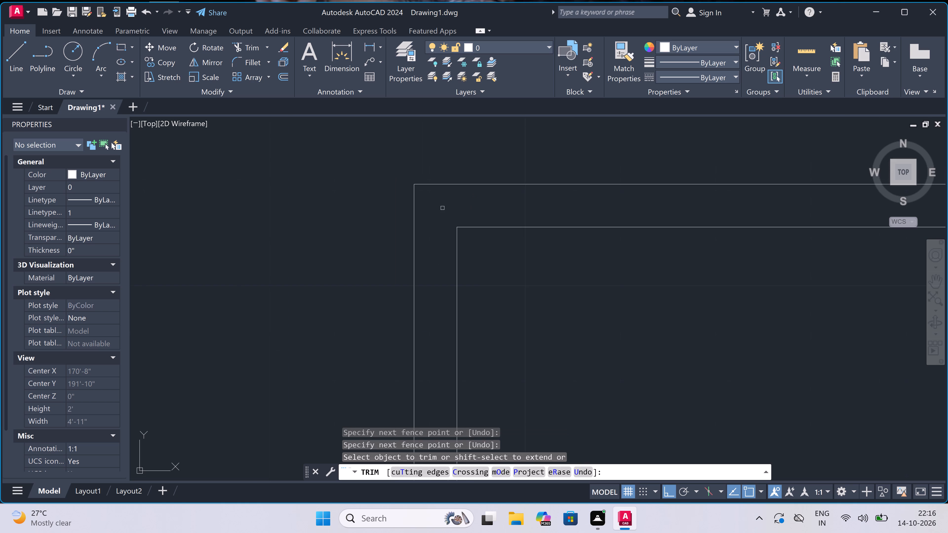
scroll(443, 263, down, 6)
scroll(444, 289, up, 2)
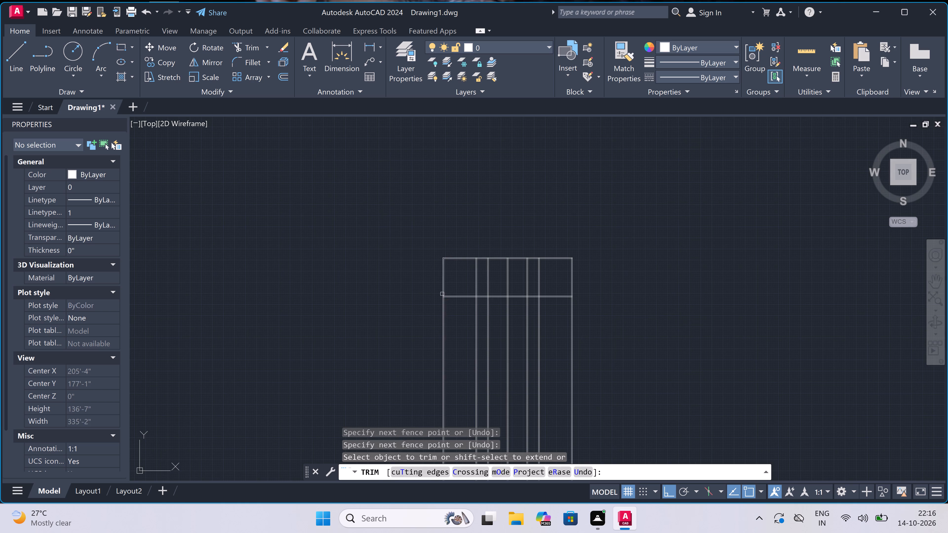
scroll(444, 289, up, 2)
scroll(438, 323, up, 5)
scroll(441, 300, up, 1)
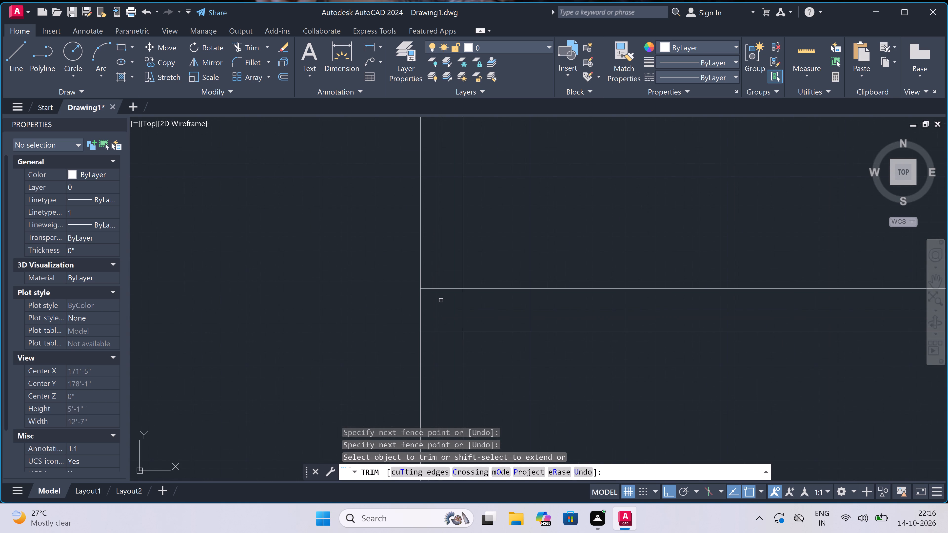
click(436, 268)
drag(441, 366, 441, 362)
scroll(438, 269, down, 5)
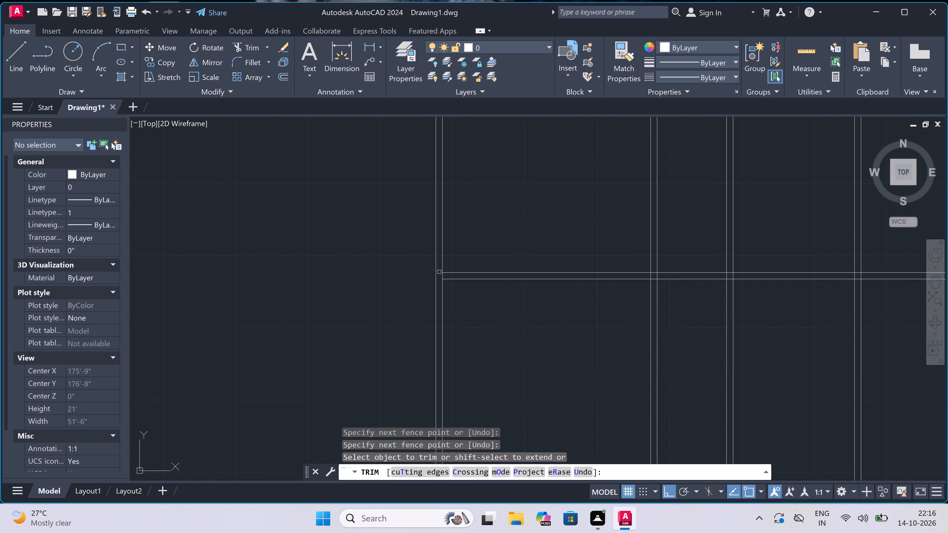
scroll(439, 272, up, 3)
click(438, 293)
click(471, 282)
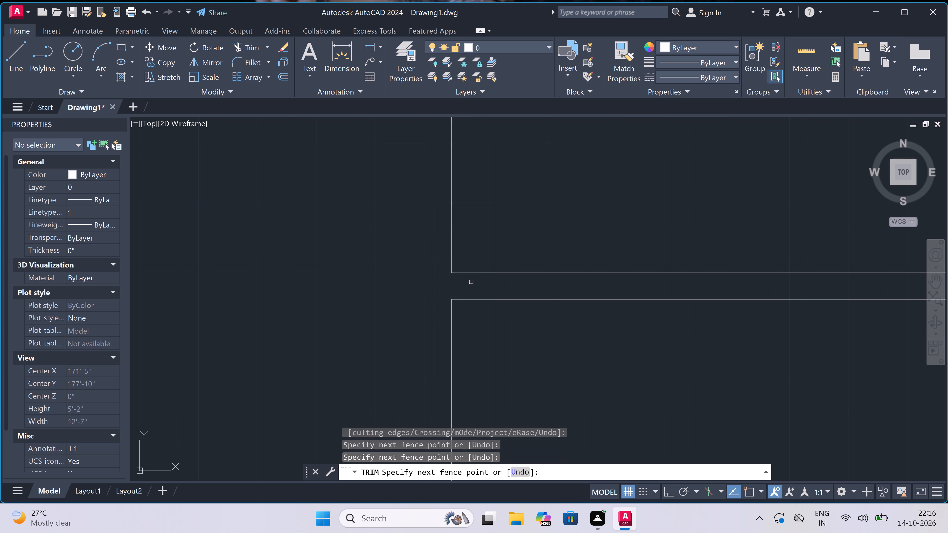
Trim the ends of the first and second vertical partitions that extend into the top exterior wall.
scroll(441, 274, down, 7)
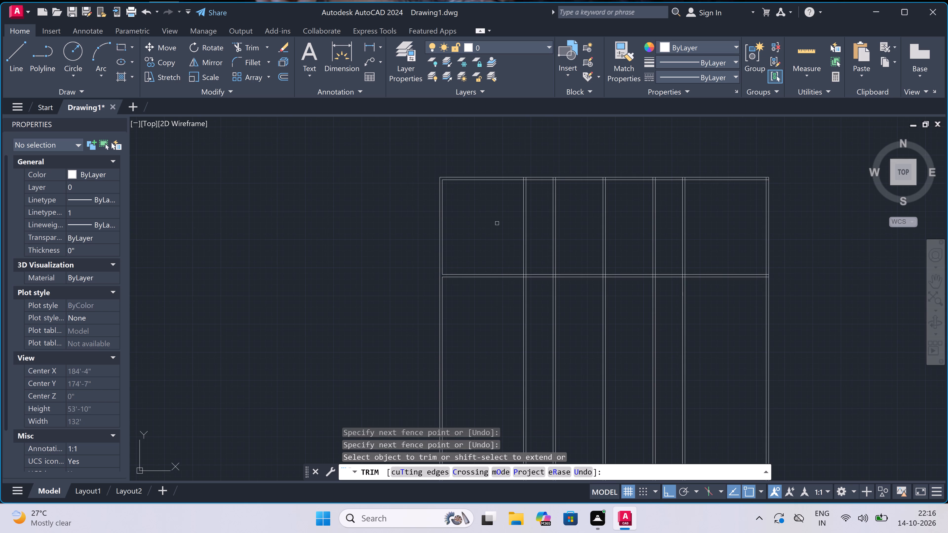
scroll(529, 177, up, 4)
scroll(503, 188, up, 1)
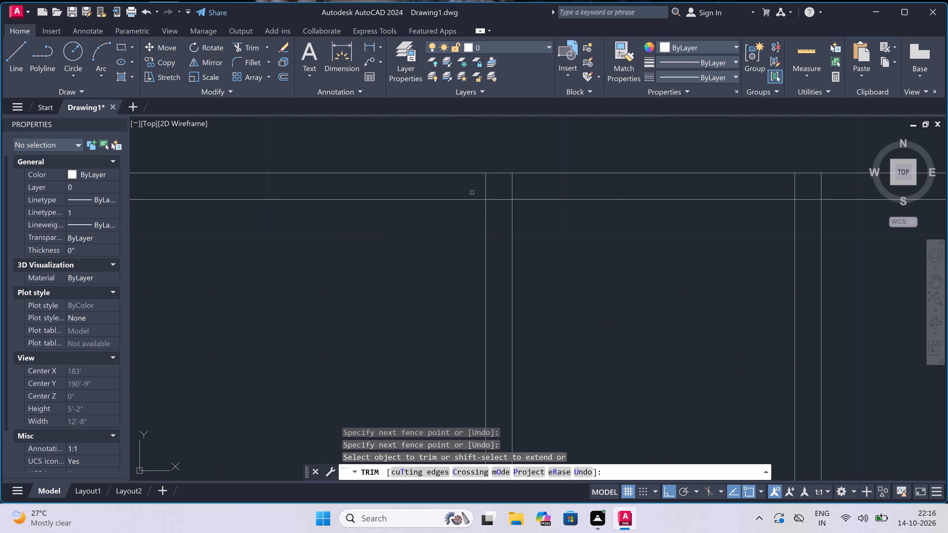
drag(467, 194, 471, 193)
scroll(582, 186, down, 1)
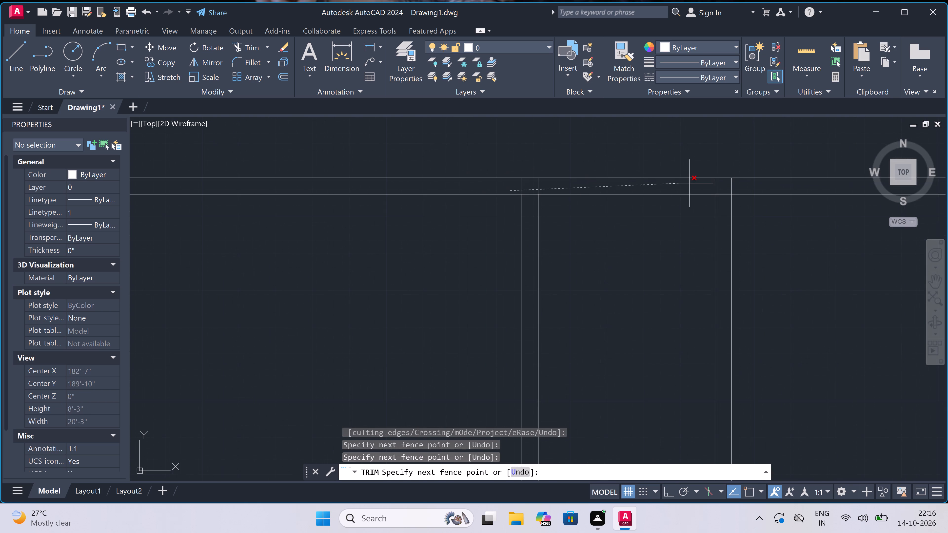
click(747, 184)
Trim the horizontal partition out of the two 4' bays, between the first and second and the fourth and fifth vertical partitions.
scroll(527, 180, down, 5)
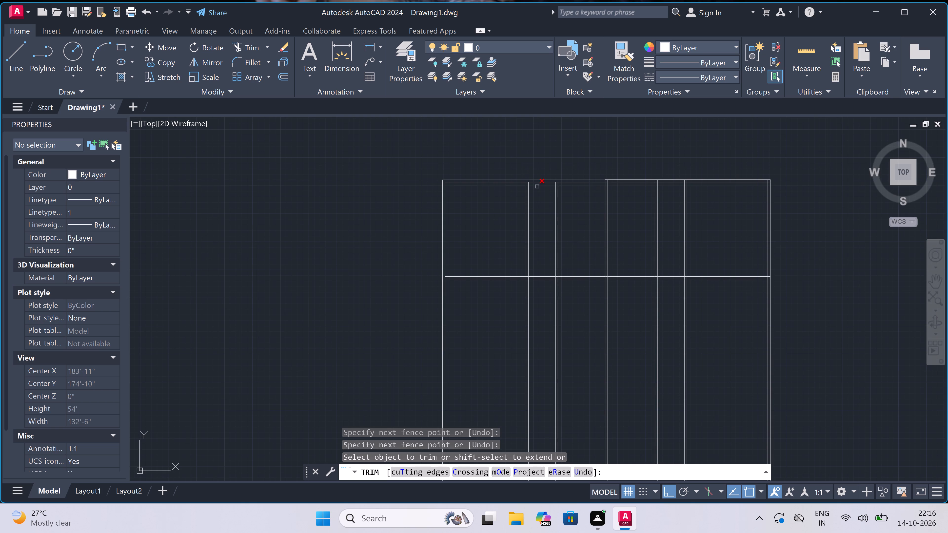
scroll(543, 210, up, 1)
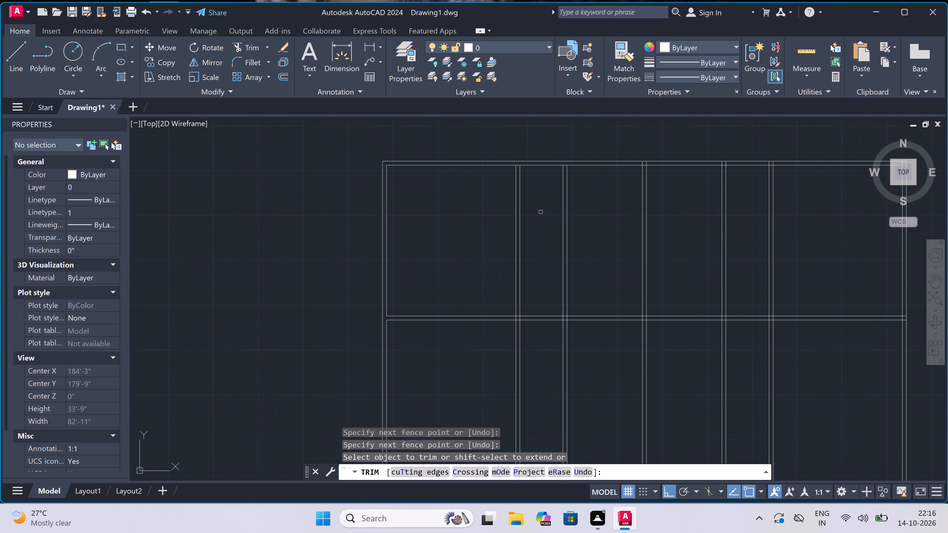
click(541, 212)
click(542, 339)
click(746, 328)
click(737, 293)
key(Escape)
Offset the inner line of the top exterior wall downward by 8'.
key(o)
key(space)
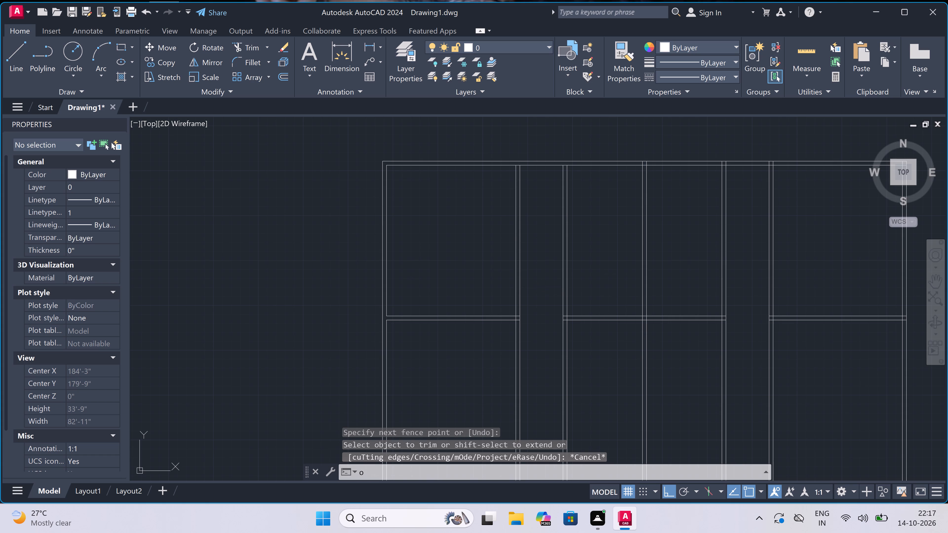
click(532, 167)
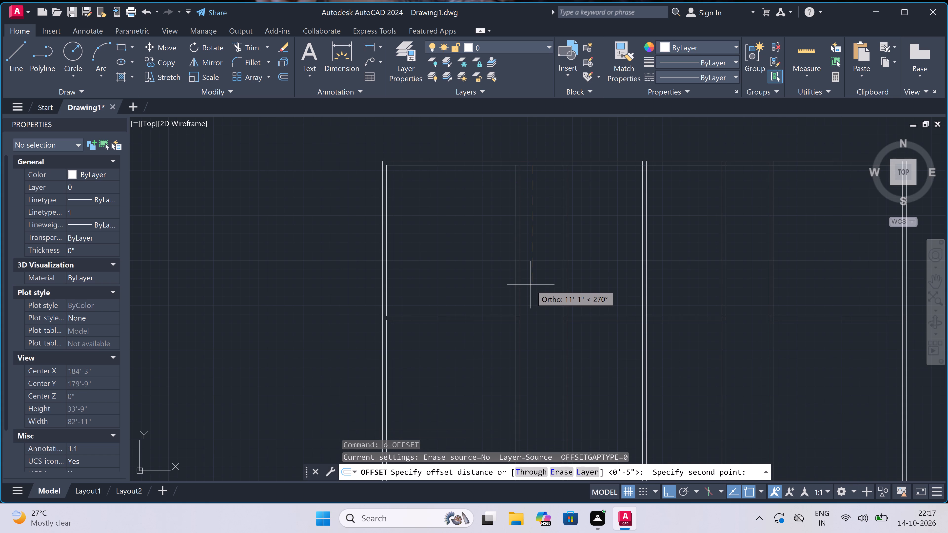
text(8')
key(space)
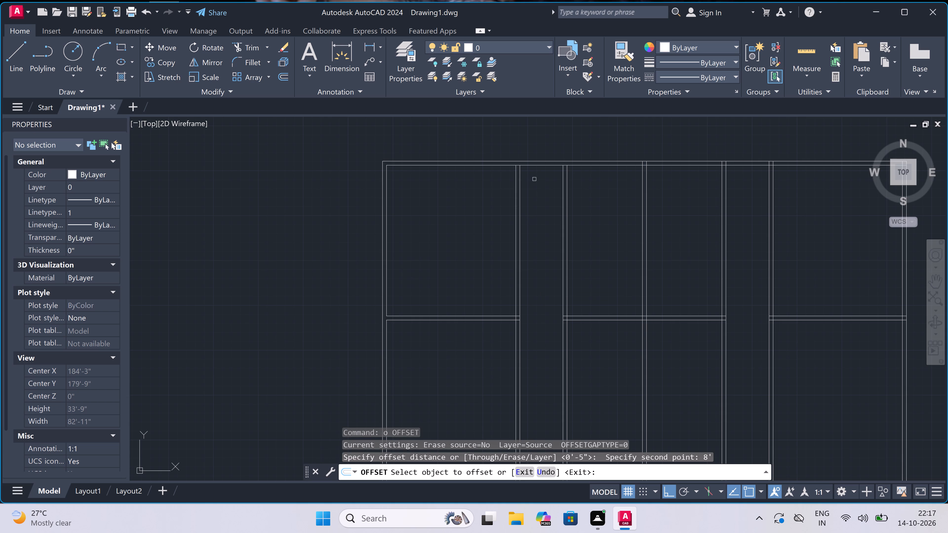
drag(533, 166, 534, 180)
click(539, 241)
key(Escape)
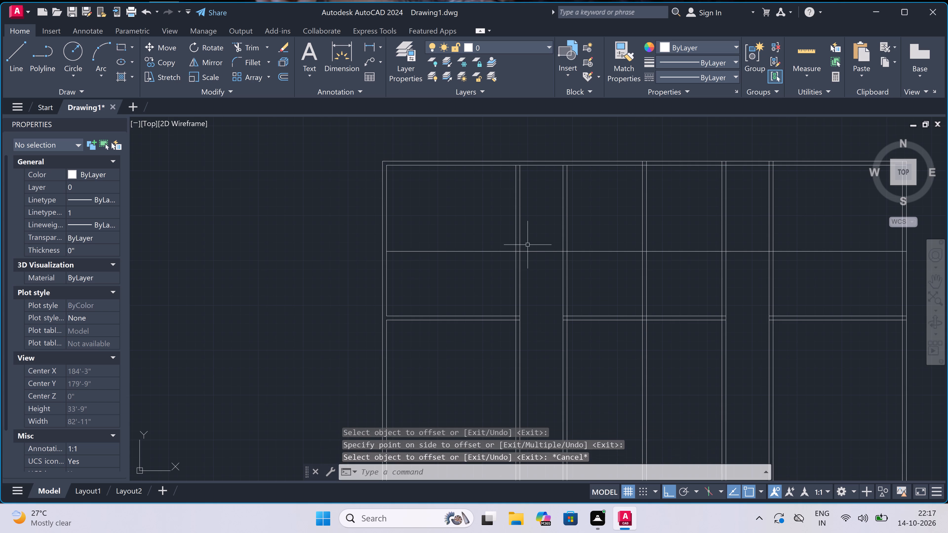
Offset the new single horizontal line downward by 4.5" to form a double-line partition.
key(space)
click(537, 252)
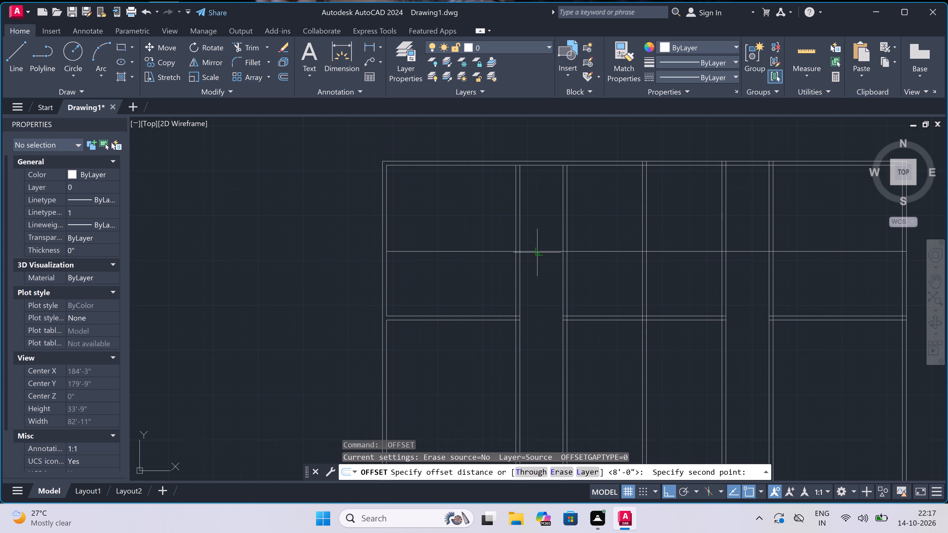
text(4.5")
key(space)
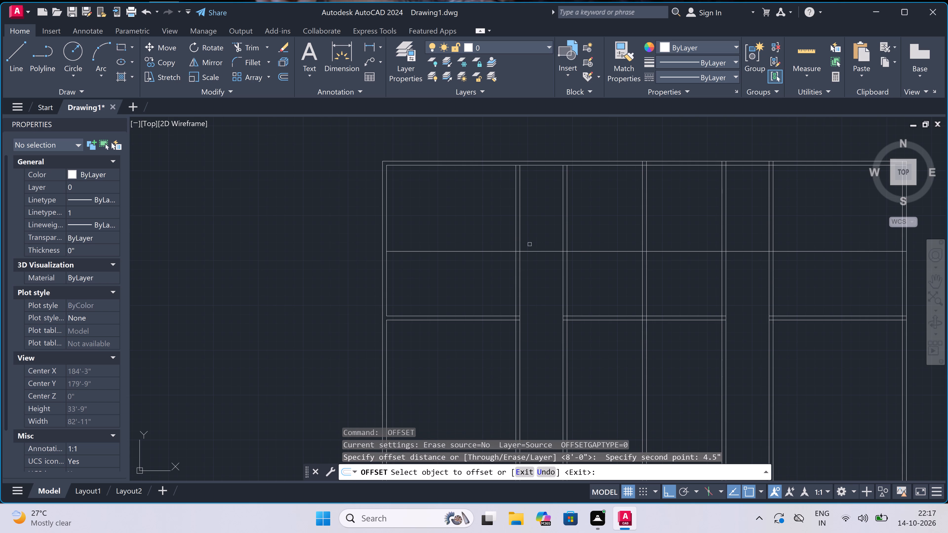
drag(529, 250, 531, 257)
click(529, 274)
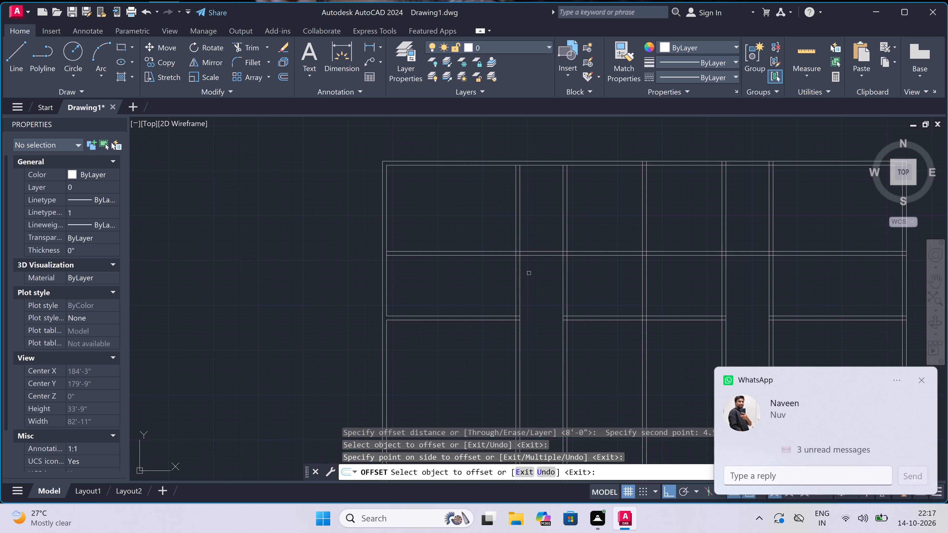
key(Escape)
Trim the upper horizontal partition out of all the rooms outside the two 4' bays, keeping it only within those bays.
key(t)
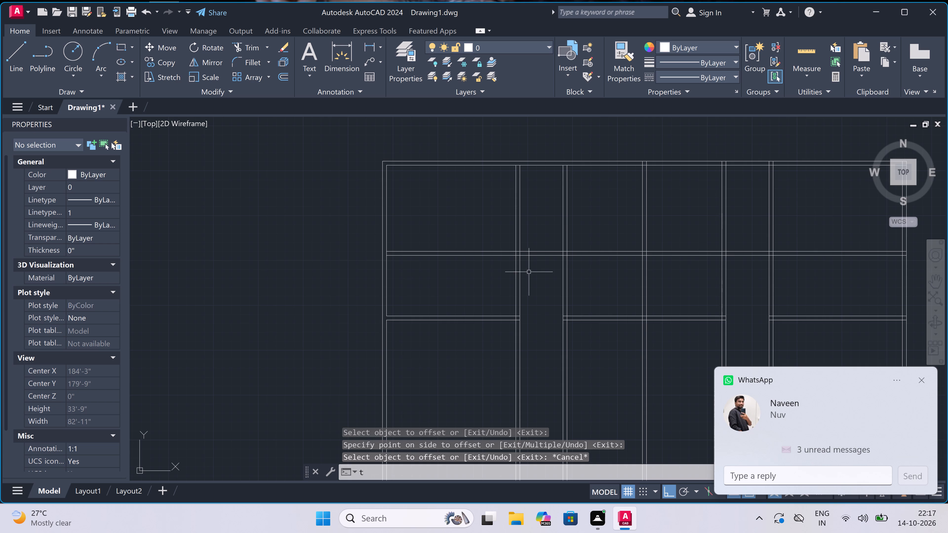
key(r)
key(space)
click(425, 274)
click(429, 236)
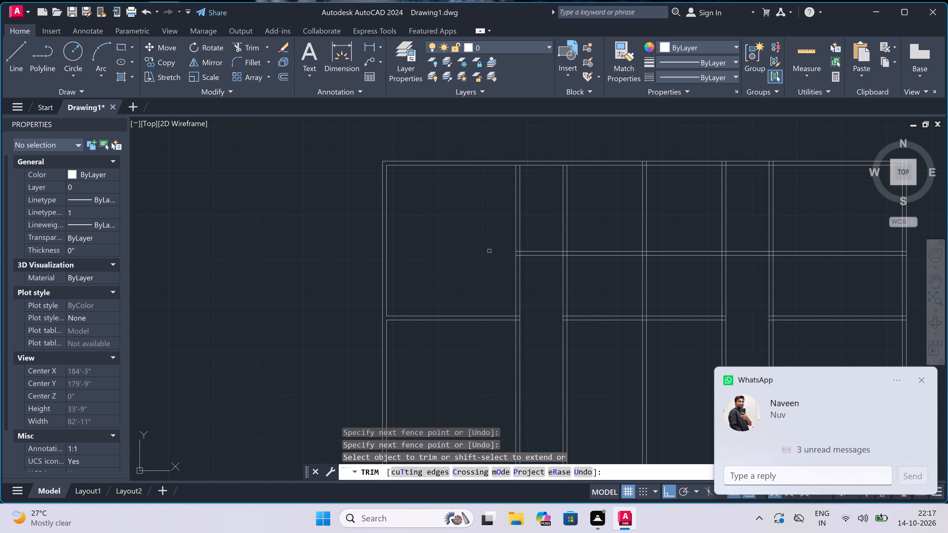
click(587, 273)
click(588, 237)
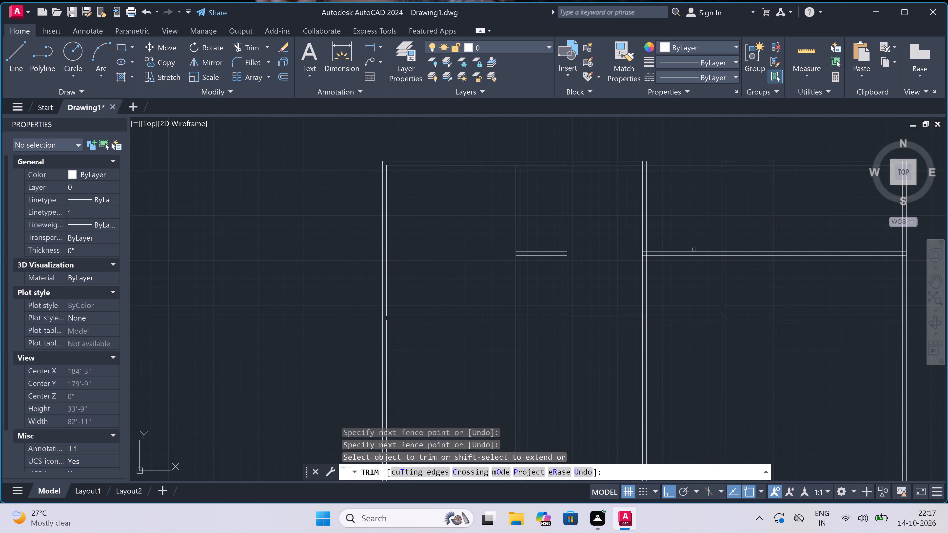
click(702, 255)
click(690, 236)
click(693, 268)
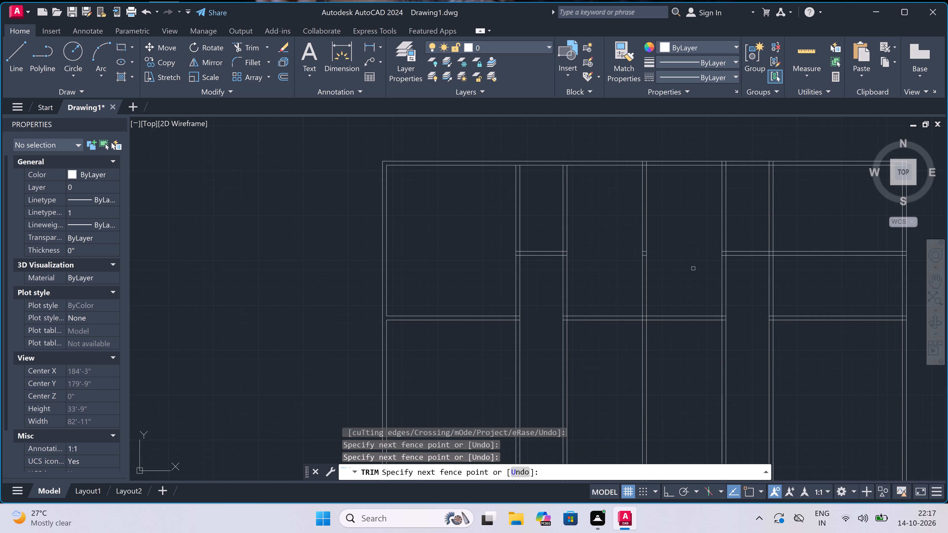
drag(796, 262, 795, 259)
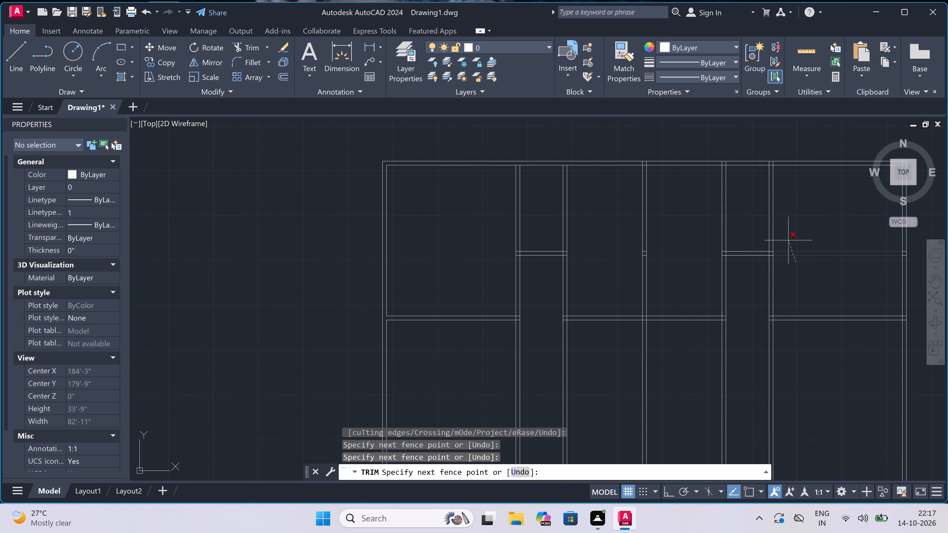
click(788, 240)
Trim the right bay's short horizontal partition ends inside the fourth and fifth vertical partitions, and open the fourth's inner line at the junction.
scroll(777, 258, up, 3)
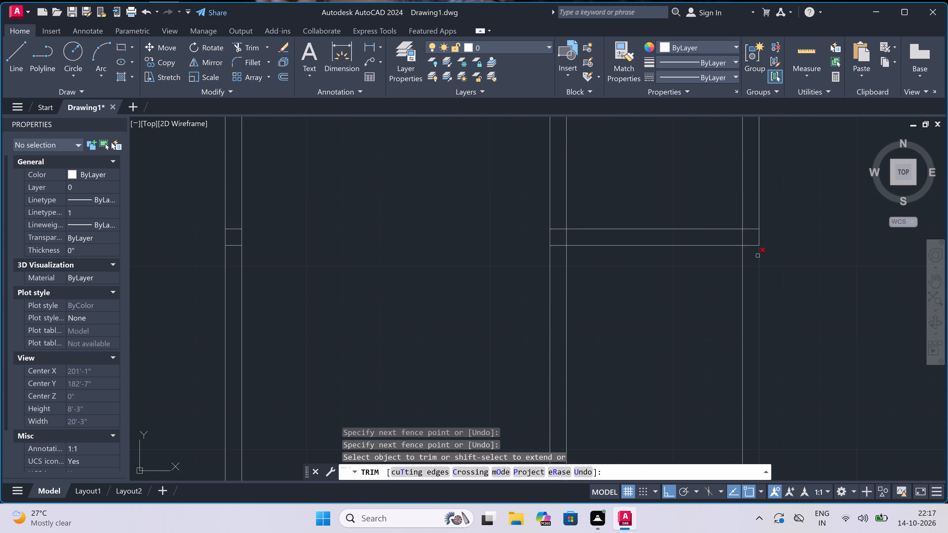
click(749, 251)
click(743, 220)
scroll(545, 246, up, 3)
click(589, 253)
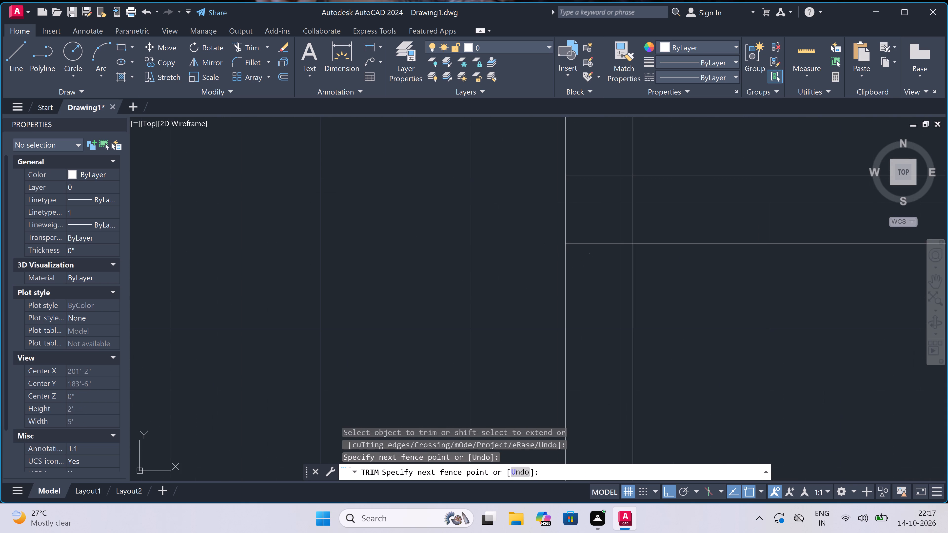
click(588, 162)
click(598, 214)
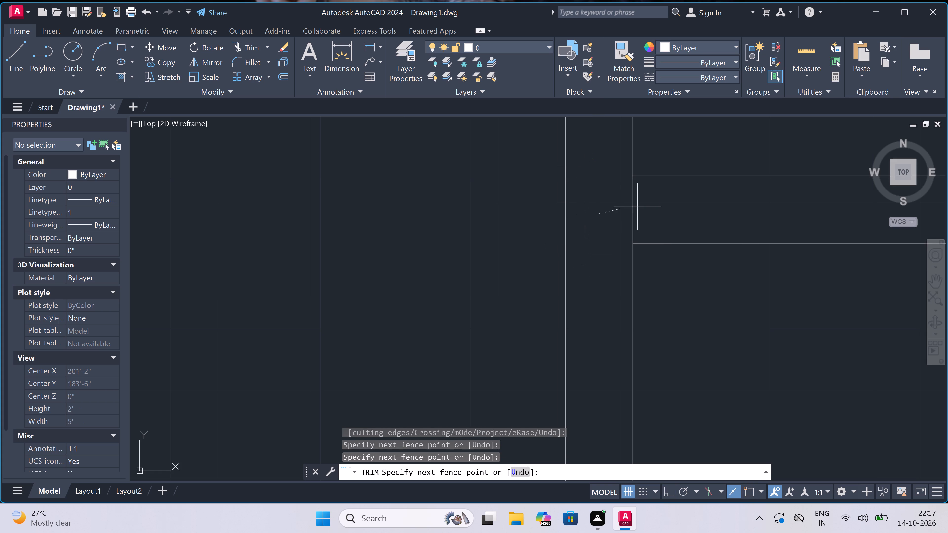
drag(653, 207, 649, 205)
Trim the overlapping lines where the far-left room's lower horizontal partition meets the first vertical partition.
scroll(597, 219, down, 6)
scroll(565, 229, down, 4)
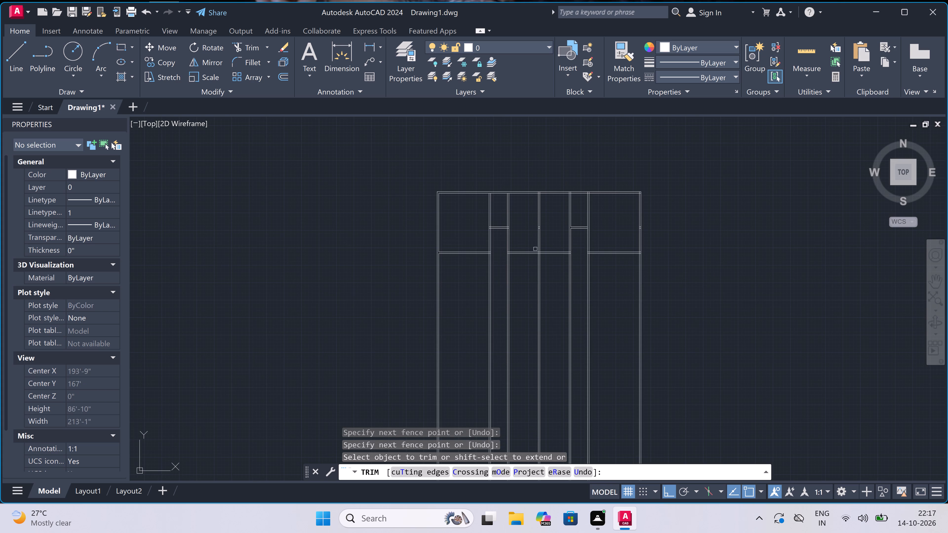
scroll(457, 250, up, 1)
scroll(515, 248, up, 5)
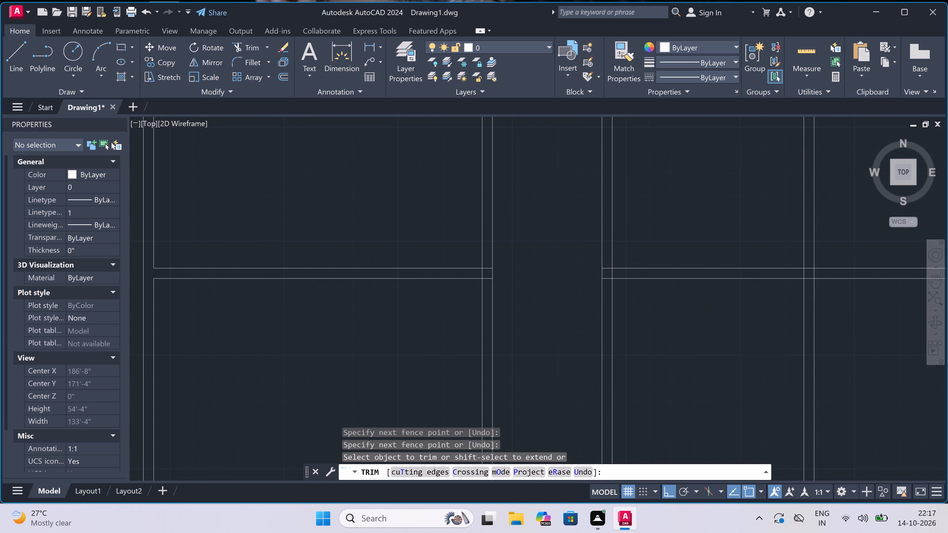
scroll(427, 313, up, 1)
drag(424, 316, 430, 316)
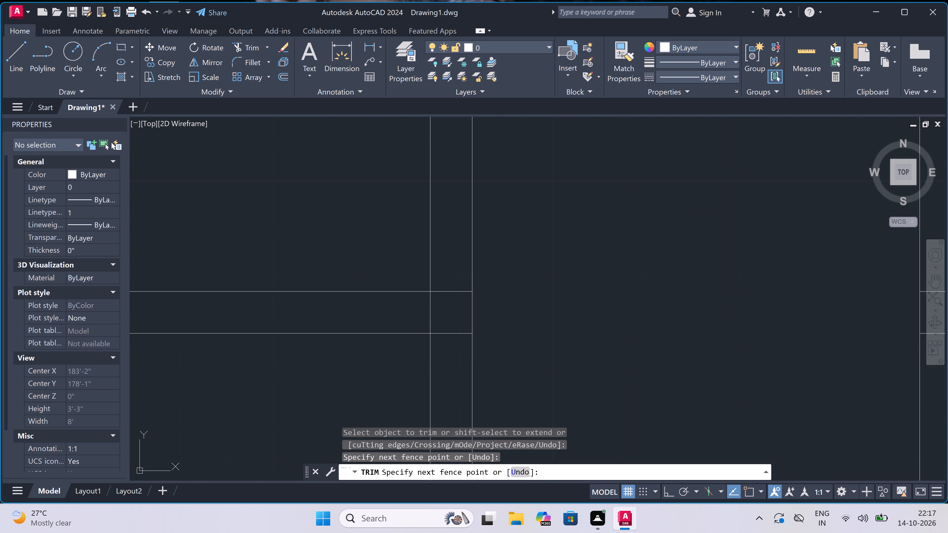
drag(460, 285, 459, 287)
click(435, 319)
drag(415, 320, 418, 319)
click(437, 317)
scroll(437, 316, down, 10)
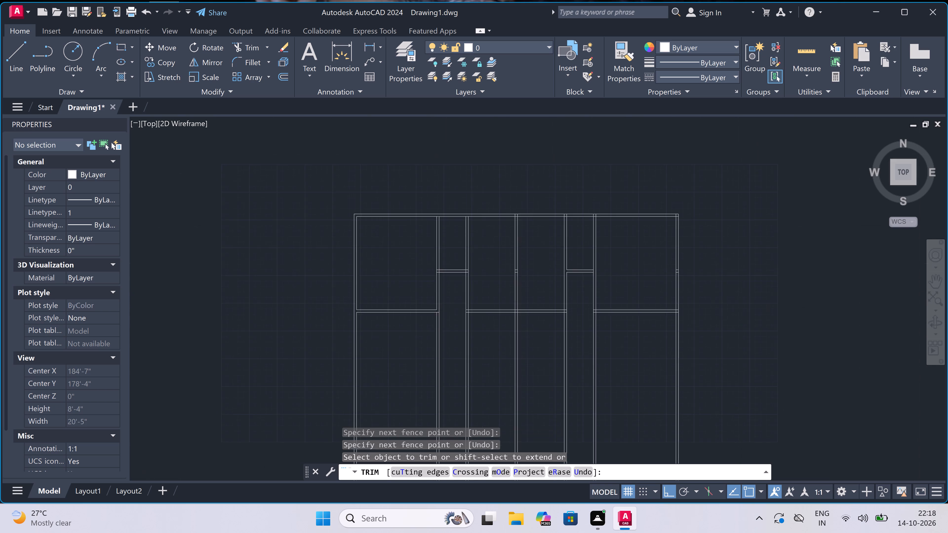
scroll(437, 310, up, 3)
key(Escape)
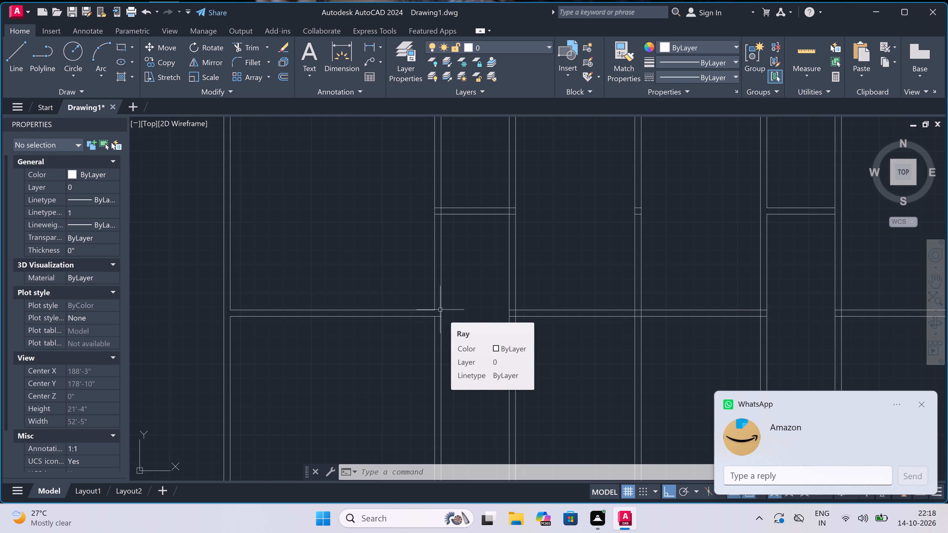
Offset the bottom line of the far-left room's lower horizontal partition downward by 14'.
scroll(440, 310, up, 2)
scroll(440, 310, down, 4)
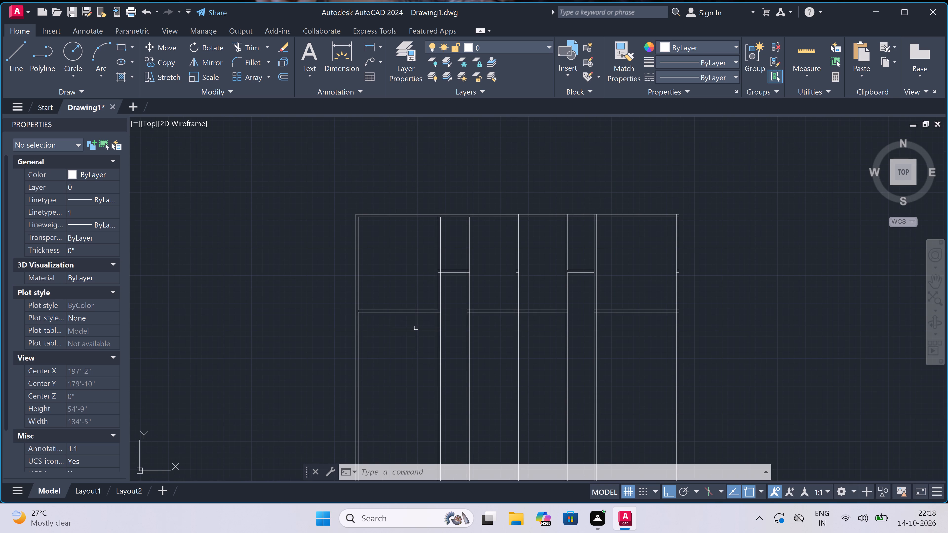
scroll(395, 335, up, 2)
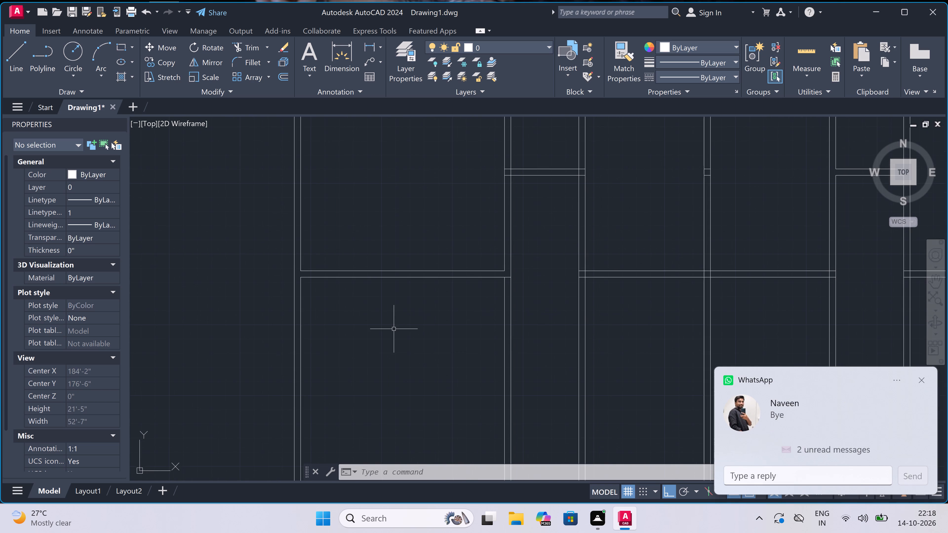
key(o)
key(space)
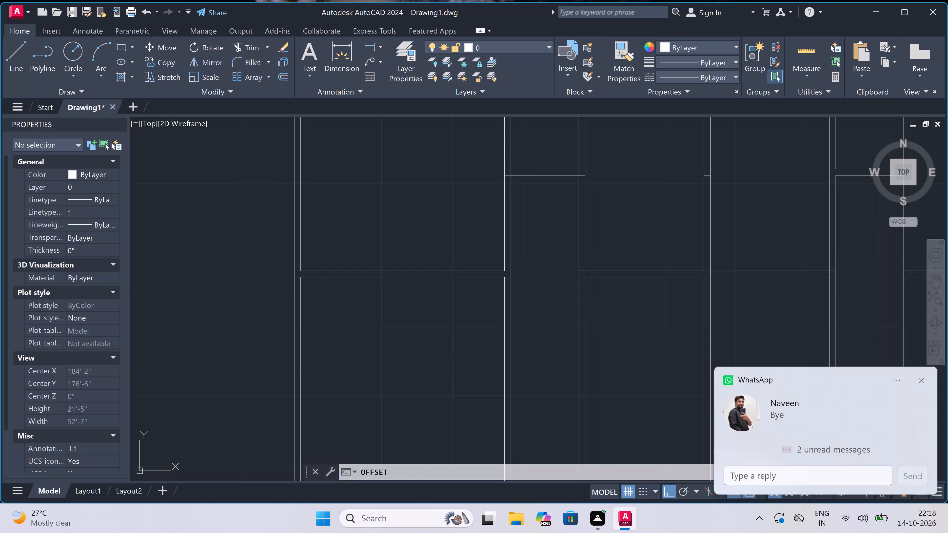
drag(391, 278, 391, 281)
scroll(391, 313, down, 4)
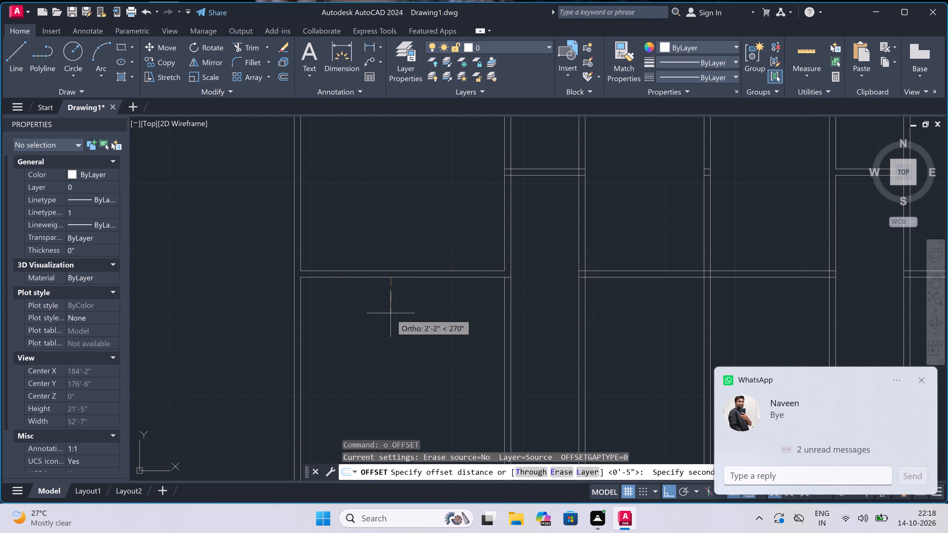
scroll(385, 343, up, 4)
scroll(413, 289, up, 2)
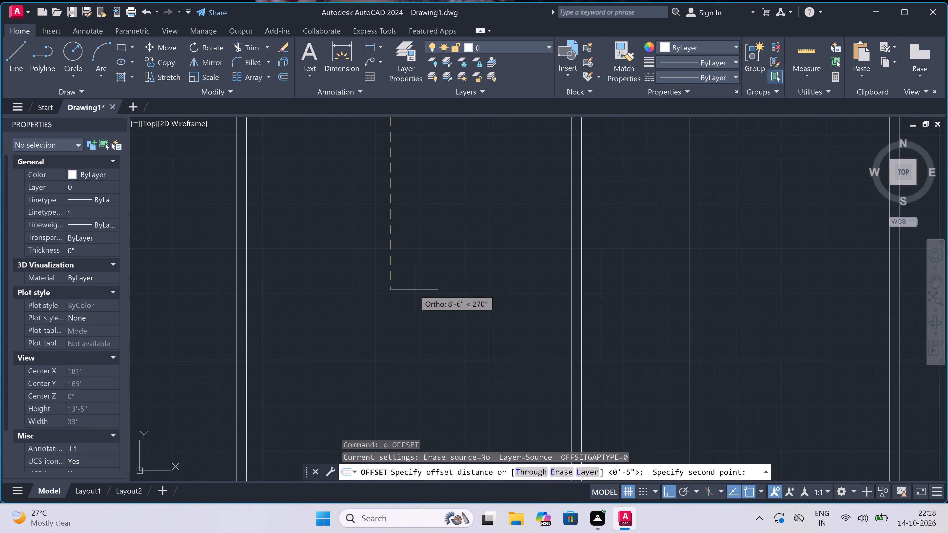
key(1)
text(4')
key(space)
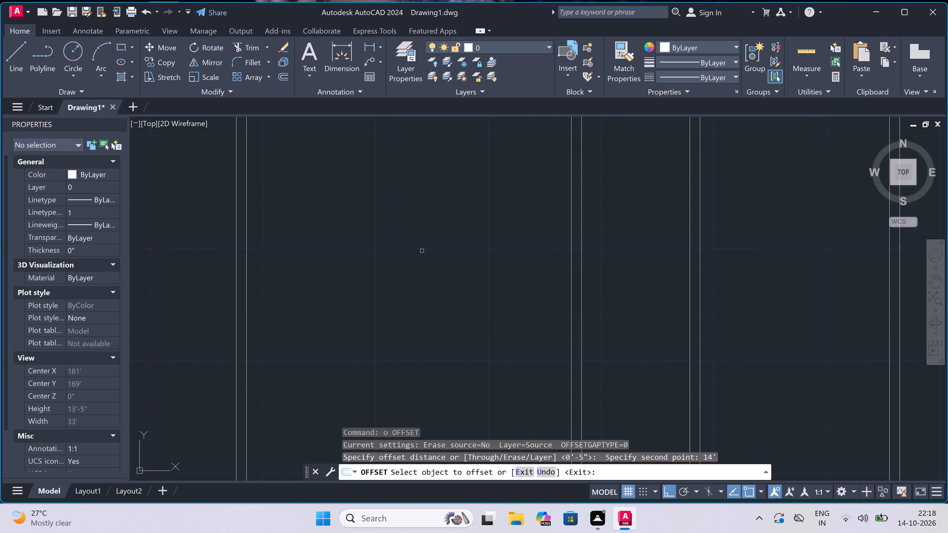
scroll(422, 251, down, 3)
scroll(422, 215, up, 2)
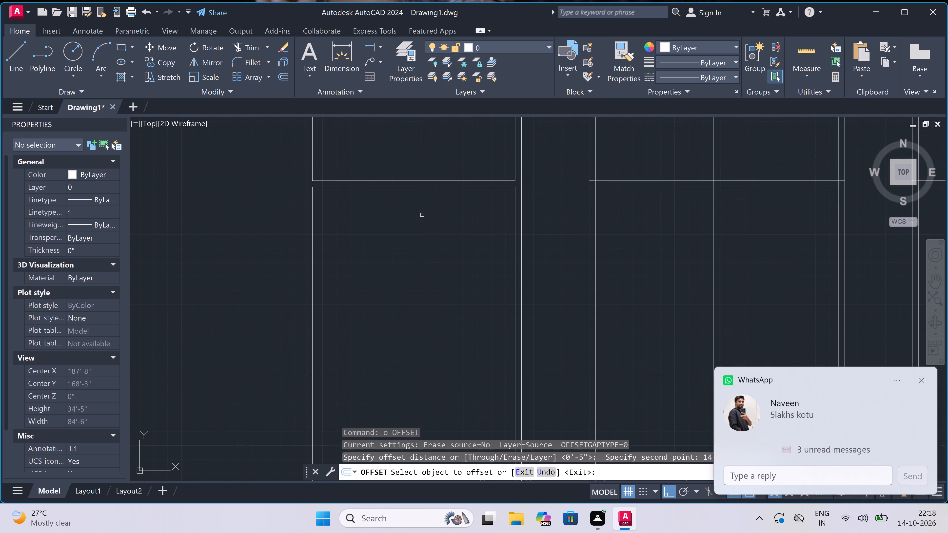
click(422, 186)
click(390, 256)
scroll(390, 255, down, 3)
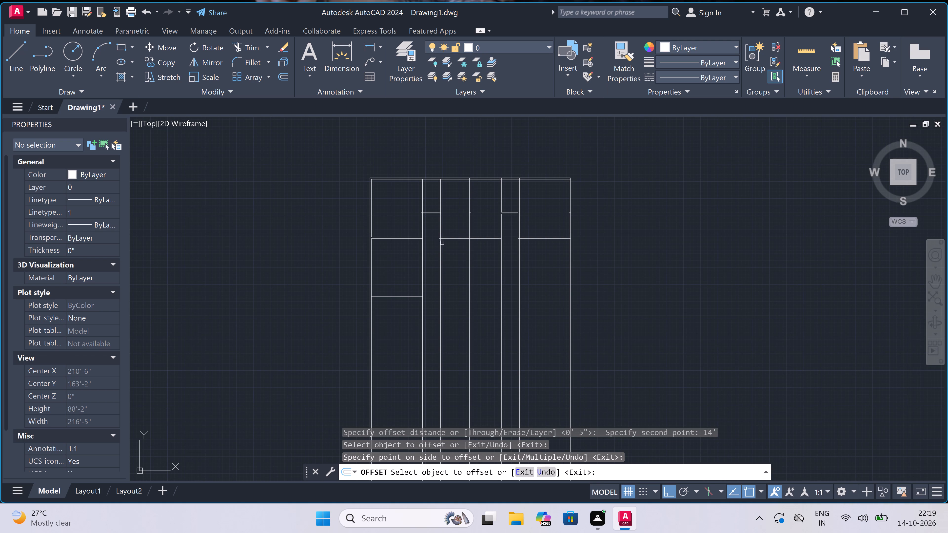
Offset the bottom line of the far-right room's lower horizontal partition downward by the same 14'.
drag(539, 243, 547, 245)
scroll(549, 244, up, 3)
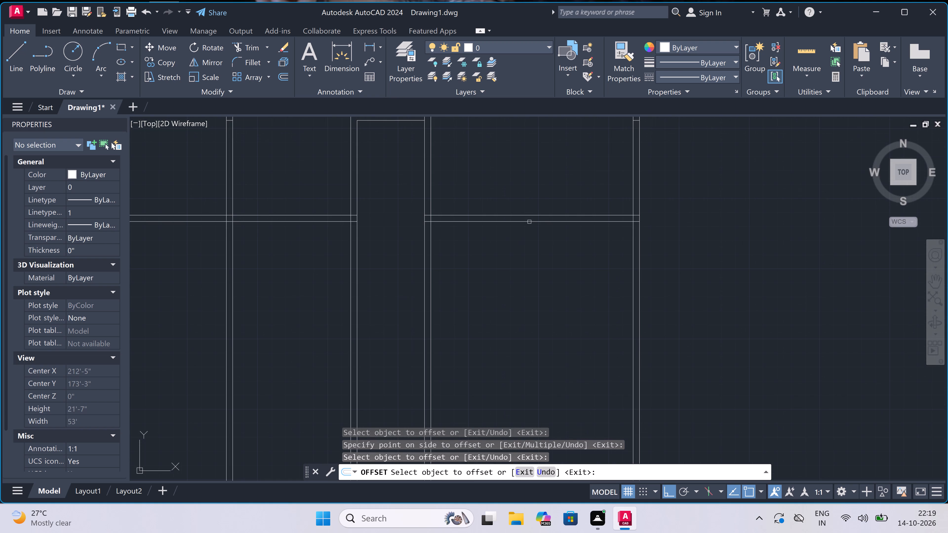
click(528, 223)
click(520, 270)
scroll(520, 270, down, 4)
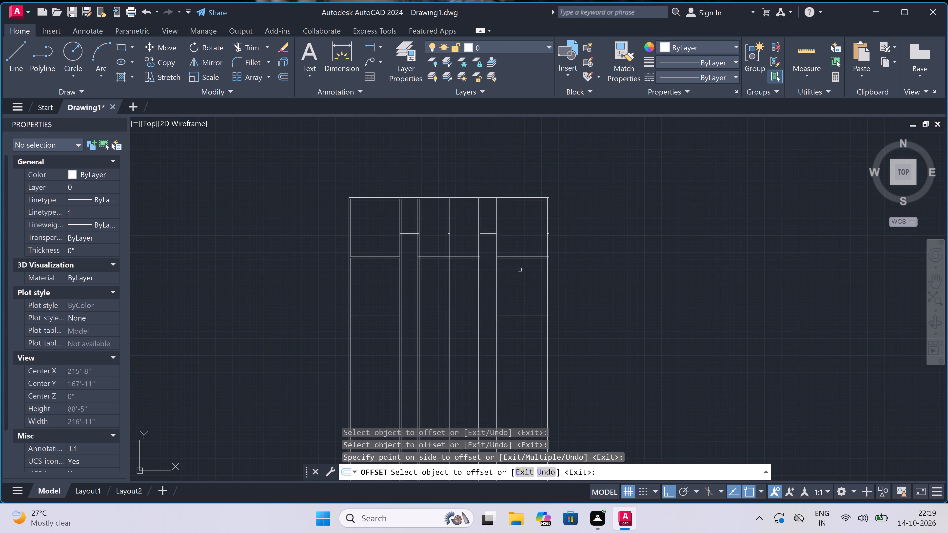
scroll(513, 306, up, 1)
key(Escape)
Extend the far-right room's new horizontal line leftward across the vertical partitions until it meets the far-left room's line.
text(ex)
key(space)
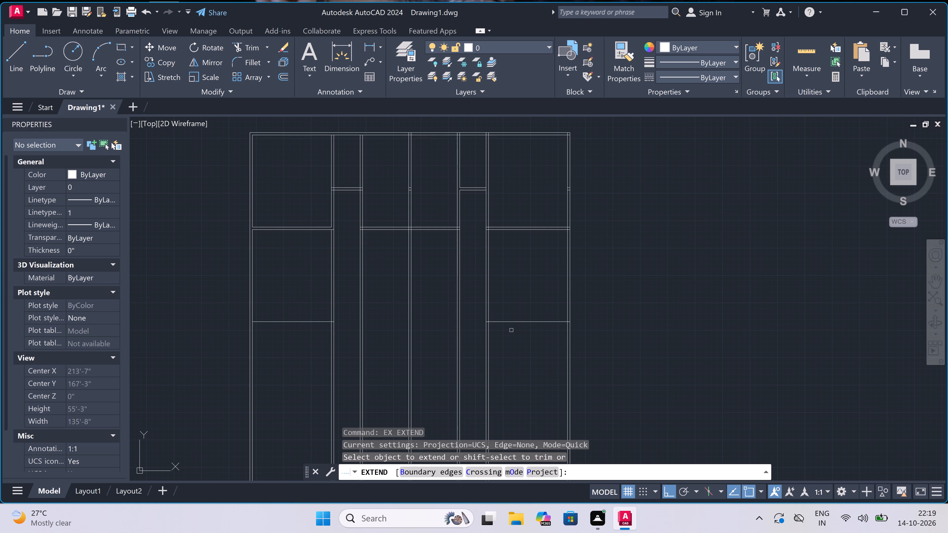
click(511, 330)
click(509, 292)
click(506, 336)
click(505, 297)
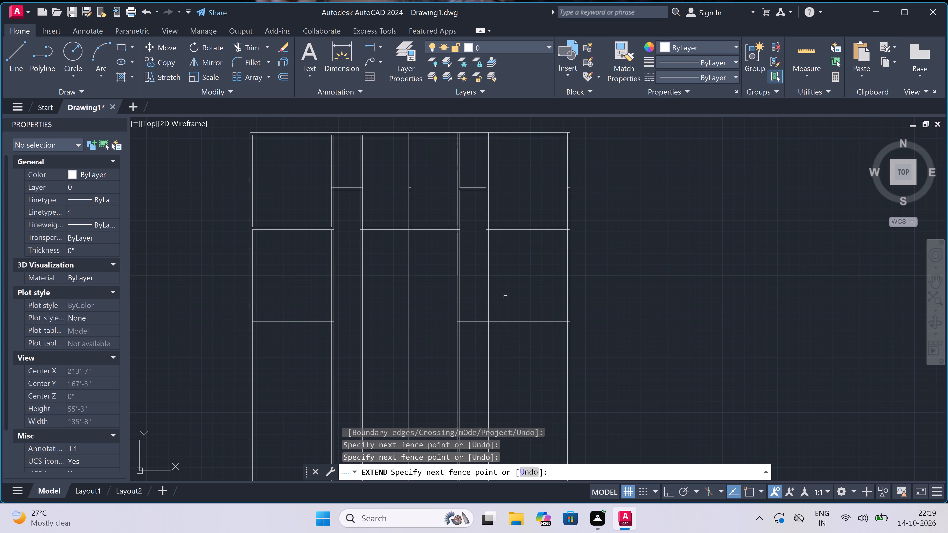
click(469, 333)
click(469, 294)
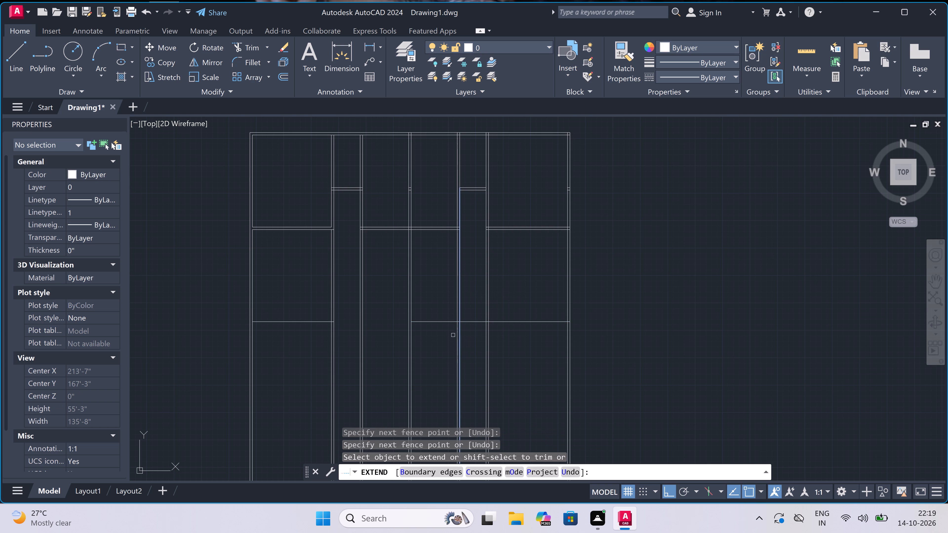
click(437, 345)
click(435, 311)
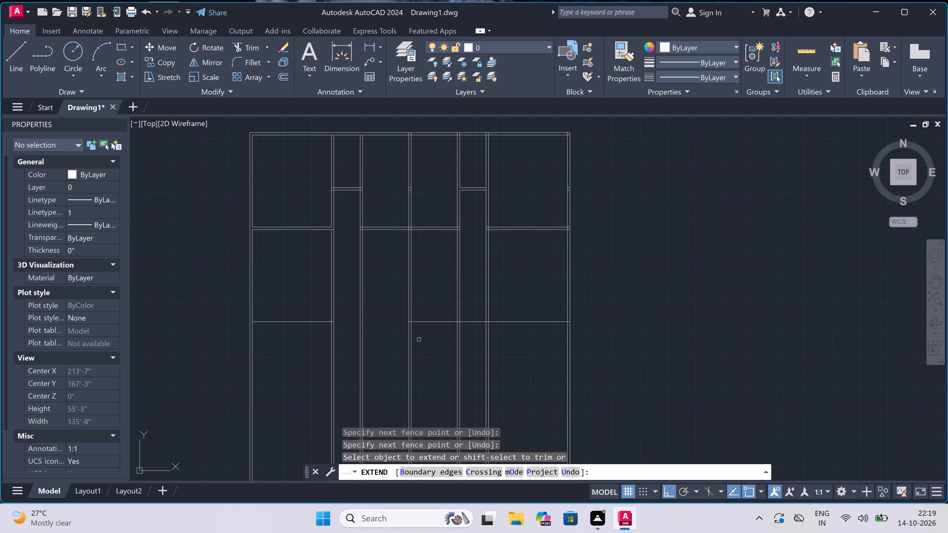
click(438, 340)
click(427, 284)
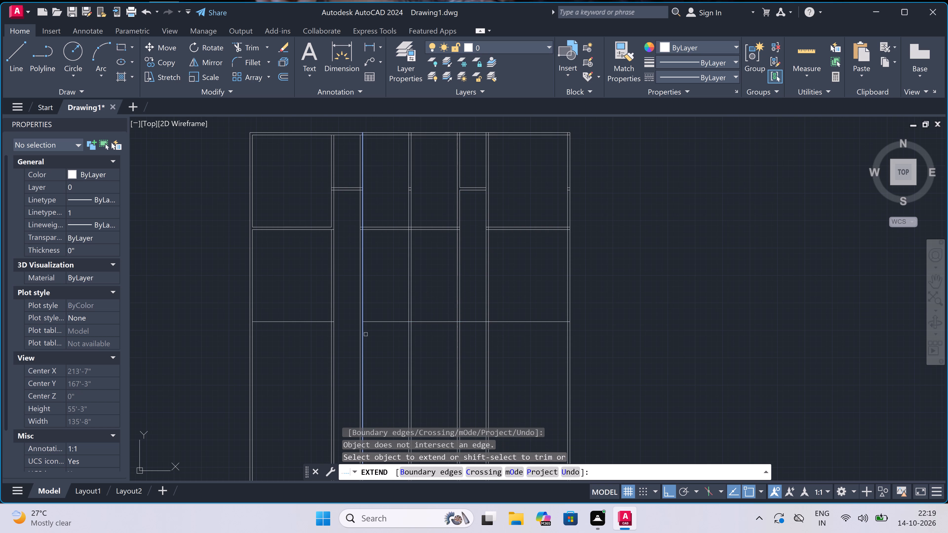
click(377, 334)
click(376, 293)
click(377, 336)
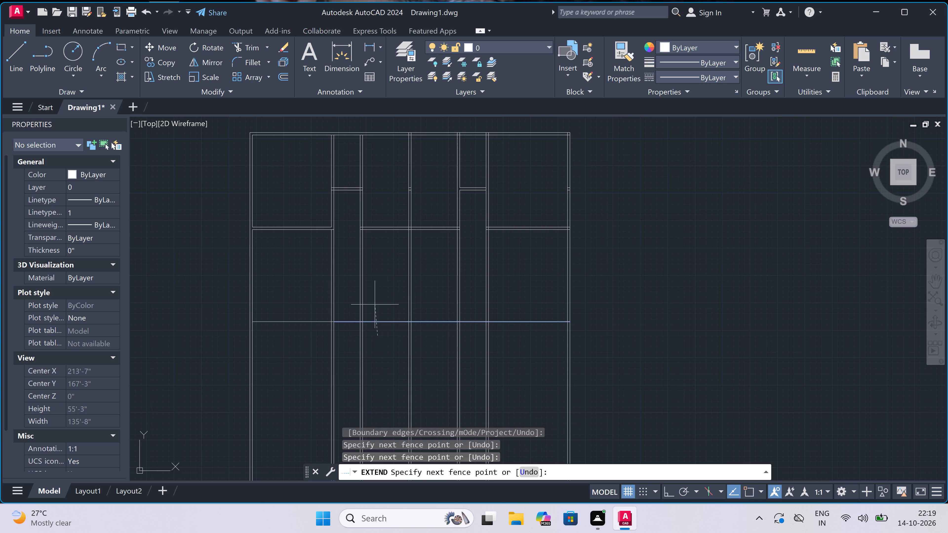
click(374, 294)
key(Escape)
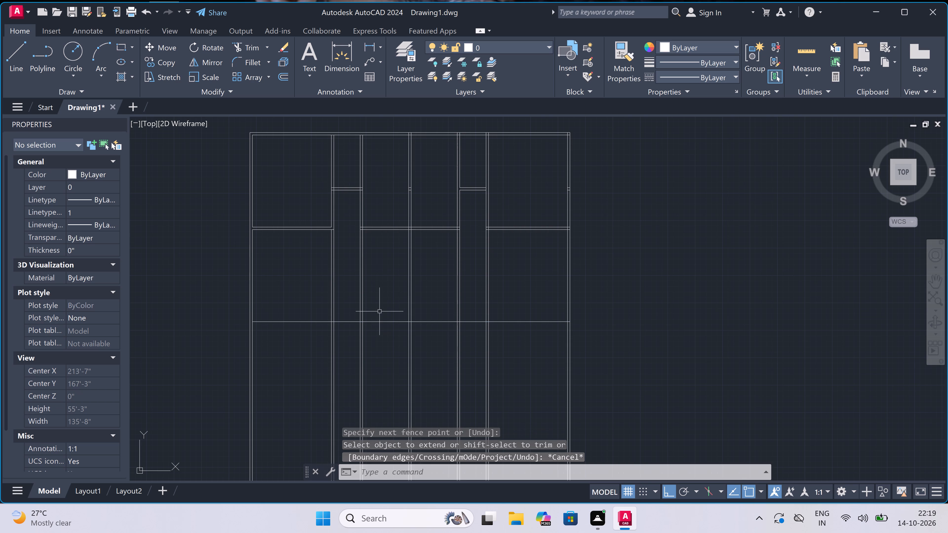
Offset the extended horizontal line downward by 4.5" to give the partition its thickness.
key(o)
key(space)
drag(383, 324, 385, 339)
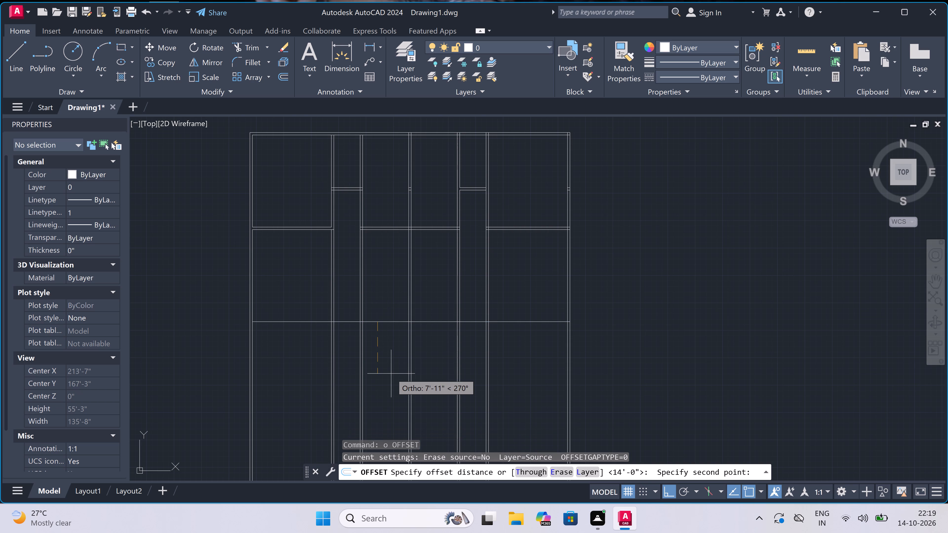
text(4.5")
key(space)
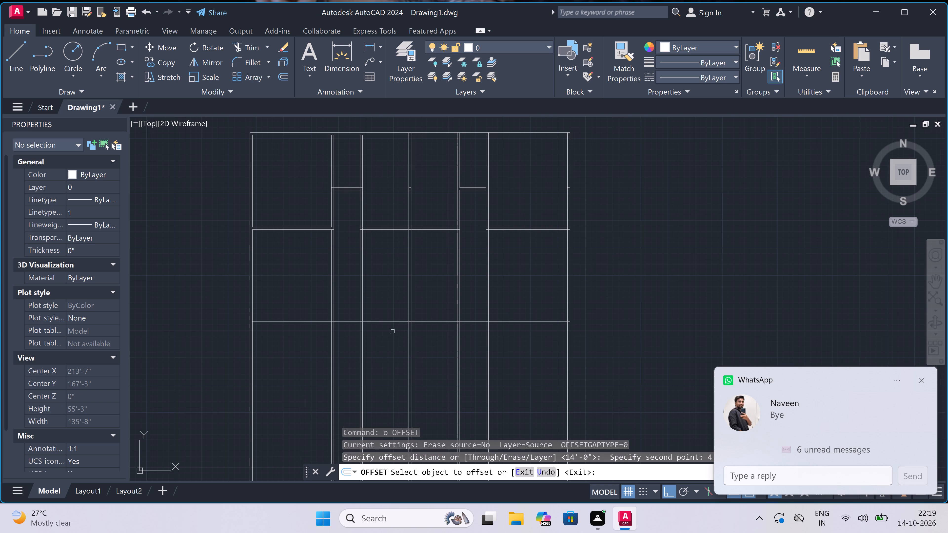
drag(389, 322, 390, 338)
click(385, 357)
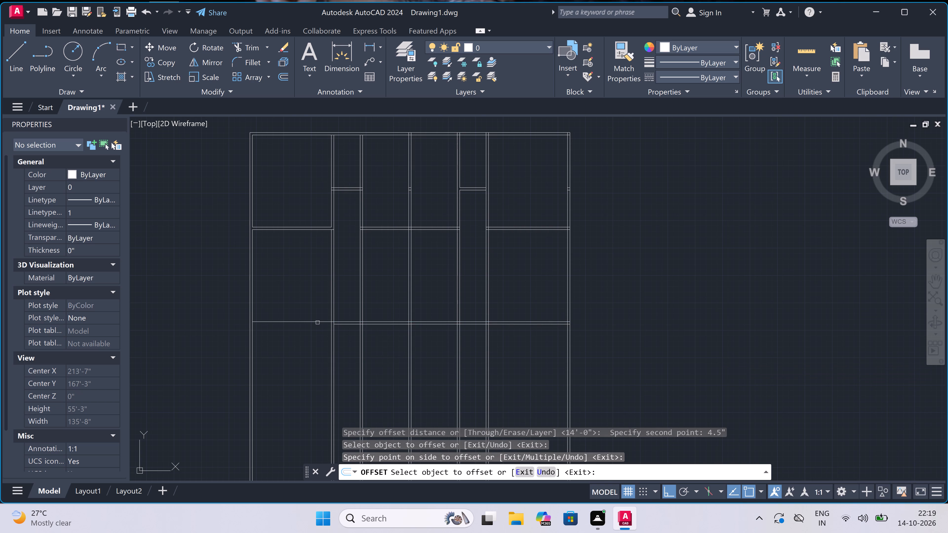
Offset the far-left room's new horizontal line downward by 4.5" to complete the partition's double line.
click(317, 323)
click(315, 334)
key(Escape)
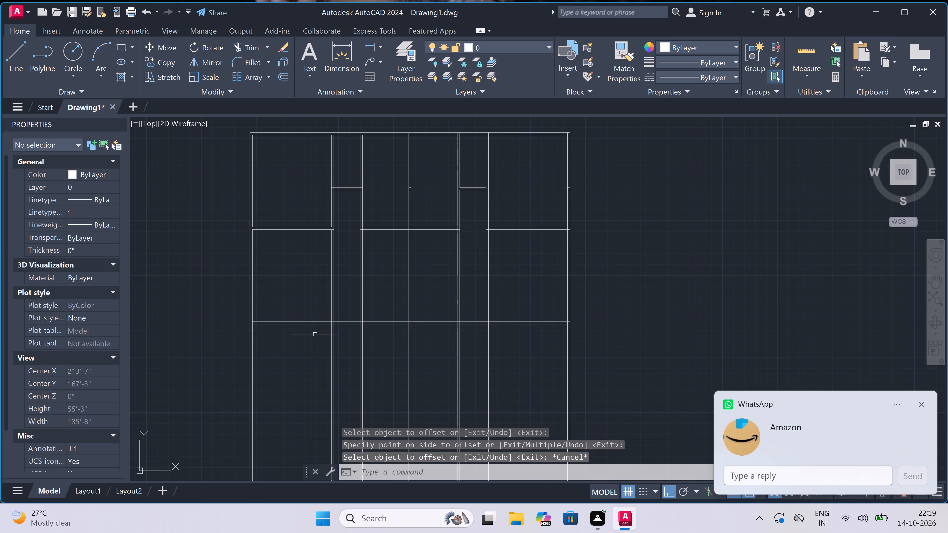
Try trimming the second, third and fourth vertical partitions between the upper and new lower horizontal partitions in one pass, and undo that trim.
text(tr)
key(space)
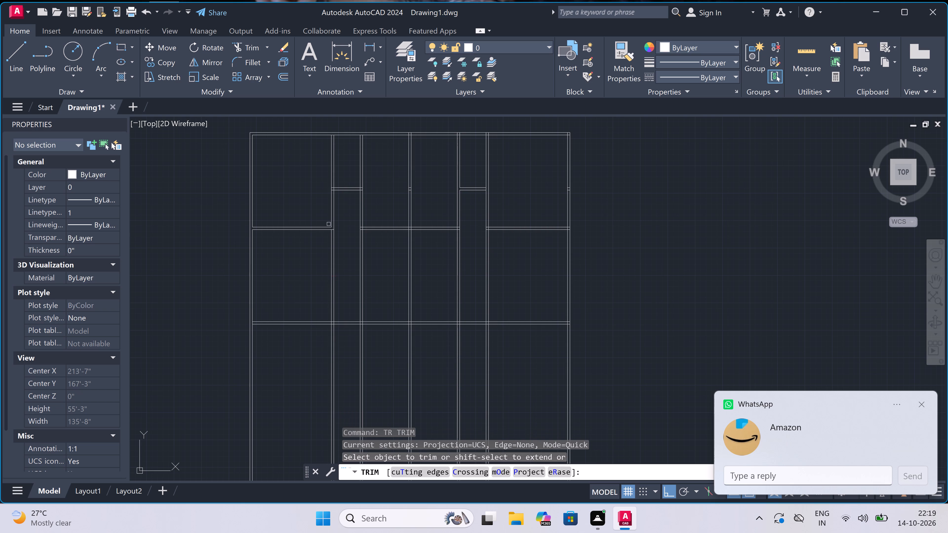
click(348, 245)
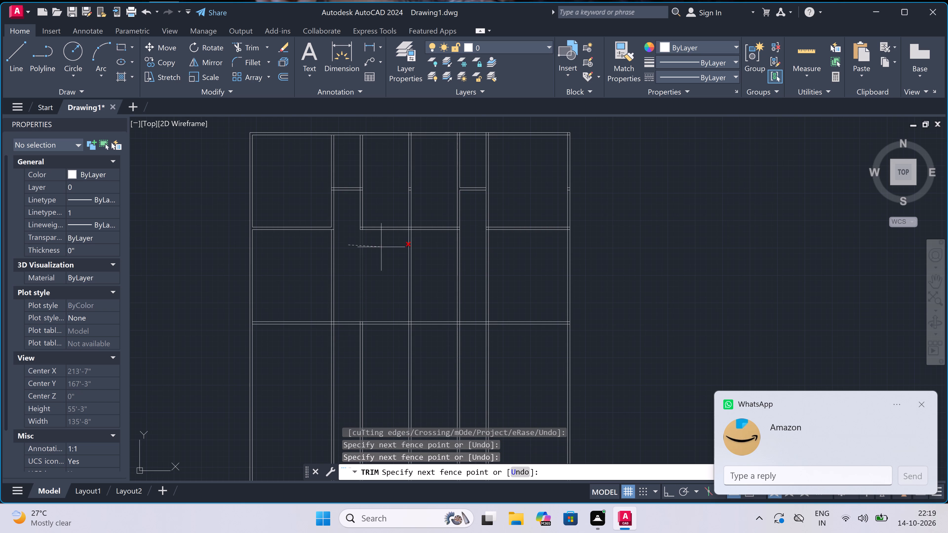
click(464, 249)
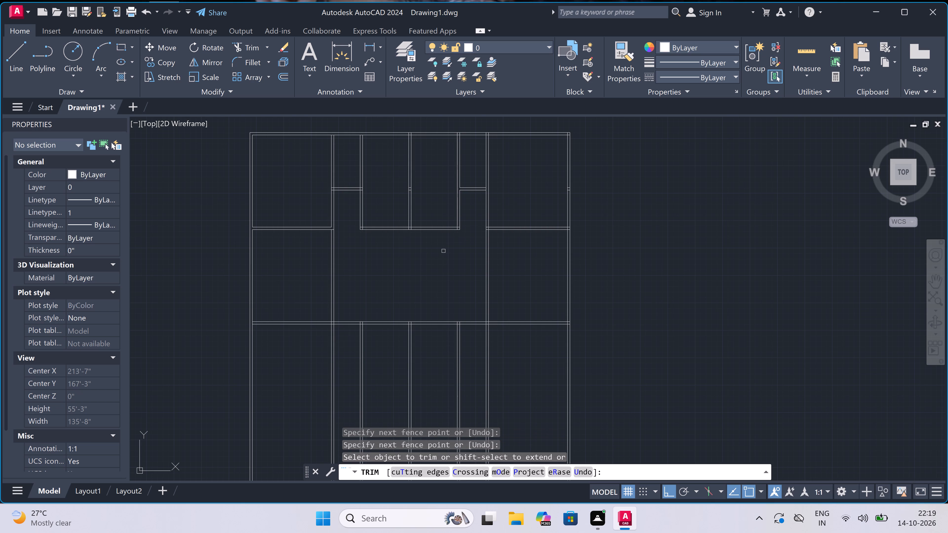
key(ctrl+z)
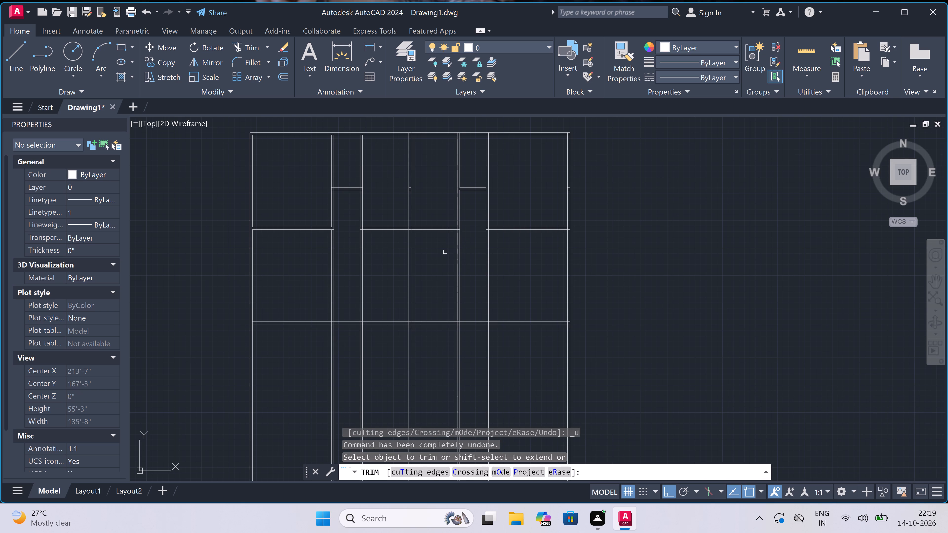
Trim away the second and fourth vertical partitions between the upper and new lower horizontal partitions, leaving the central one in place.
click(445, 252)
click(468, 260)
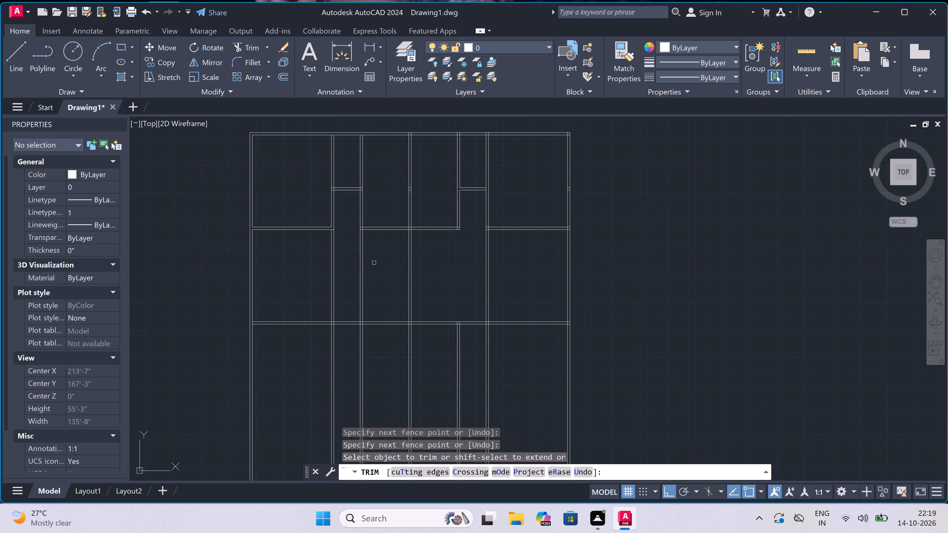
click(372, 263)
click(345, 271)
Trim the overlapping lines where the left small room's short horizontal partition meets the first vertical partition, leaving an open T-junction.
scroll(331, 219, up, 1)
scroll(331, 219, down, 4)
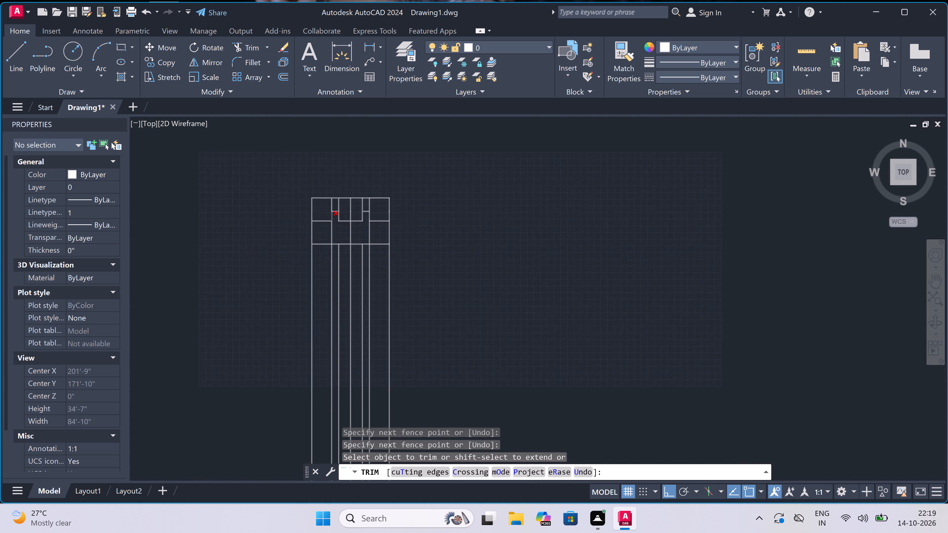
scroll(305, 202, up, 3)
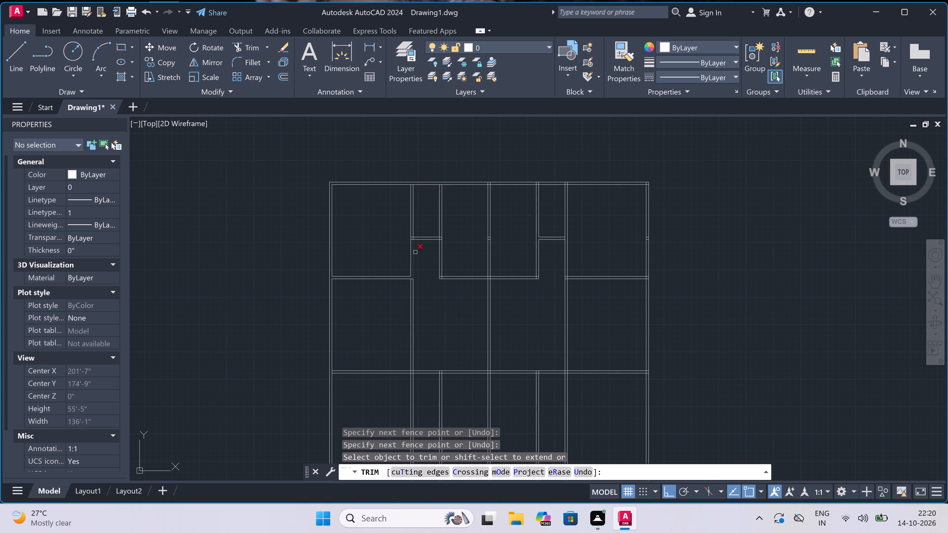
scroll(407, 260, up, 3)
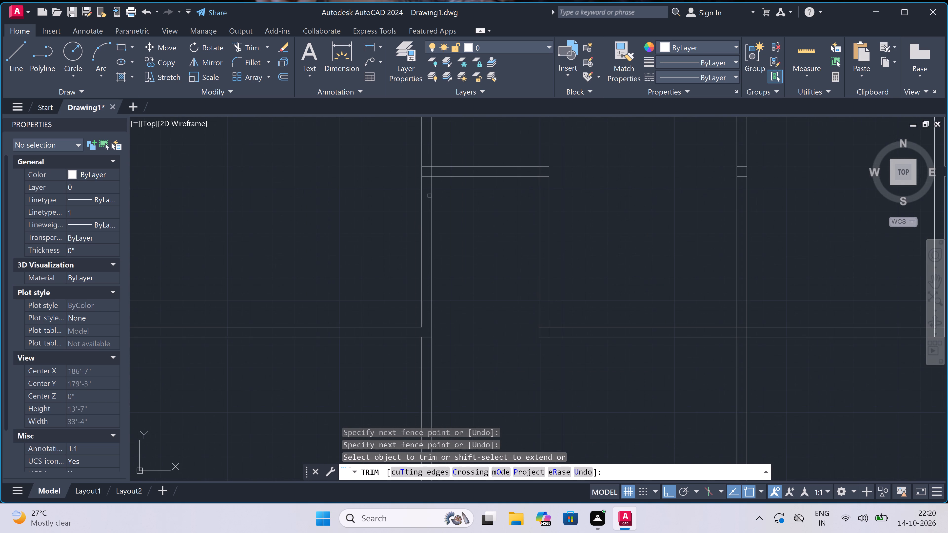
scroll(425, 154, up, 3)
drag(425, 156, 427, 160)
click(430, 286)
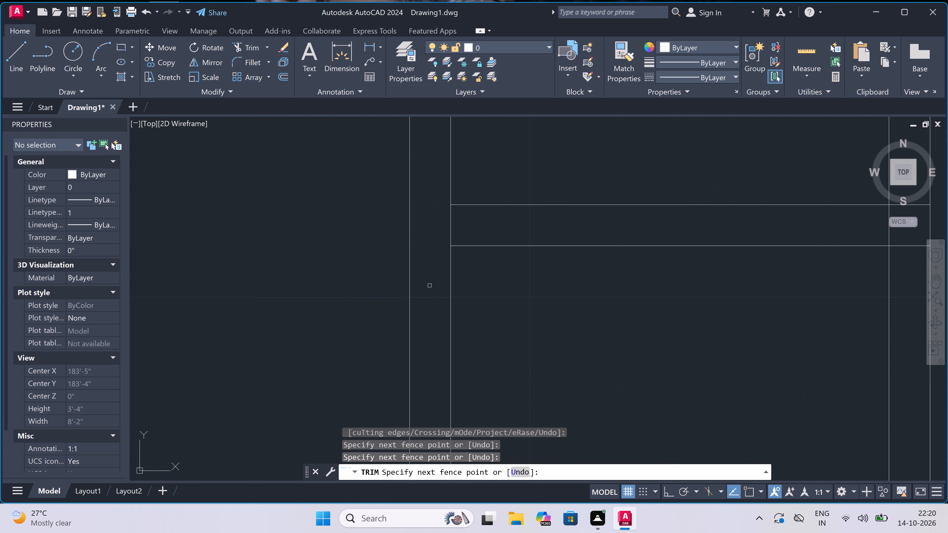
drag(430, 217, 433, 218)
click(500, 229)
Trim the overlapping lines where the left small room's short horizontal partition meets the second vertical partition.
scroll(394, 238, down, 7)
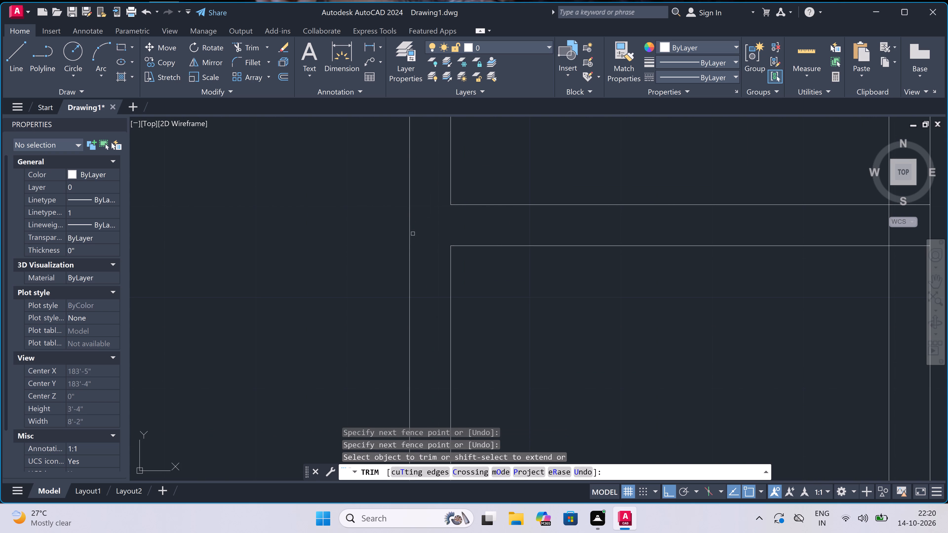
scroll(542, 232, up, 3)
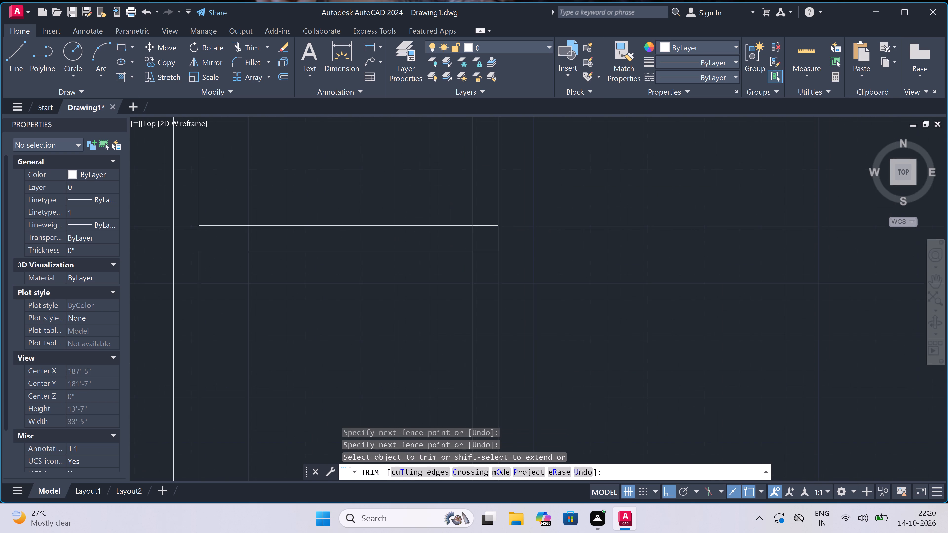
click(446, 211)
click(452, 275)
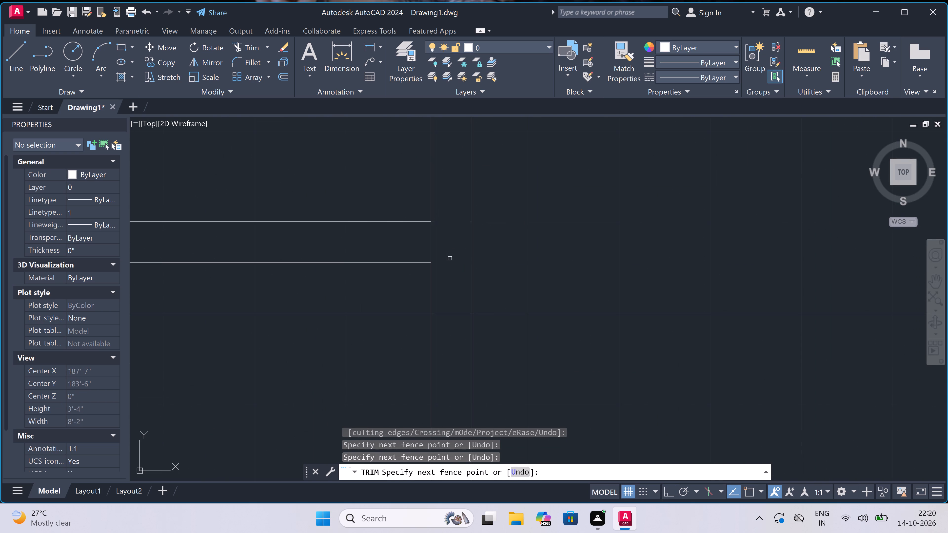
click(422, 244)
click(446, 236)
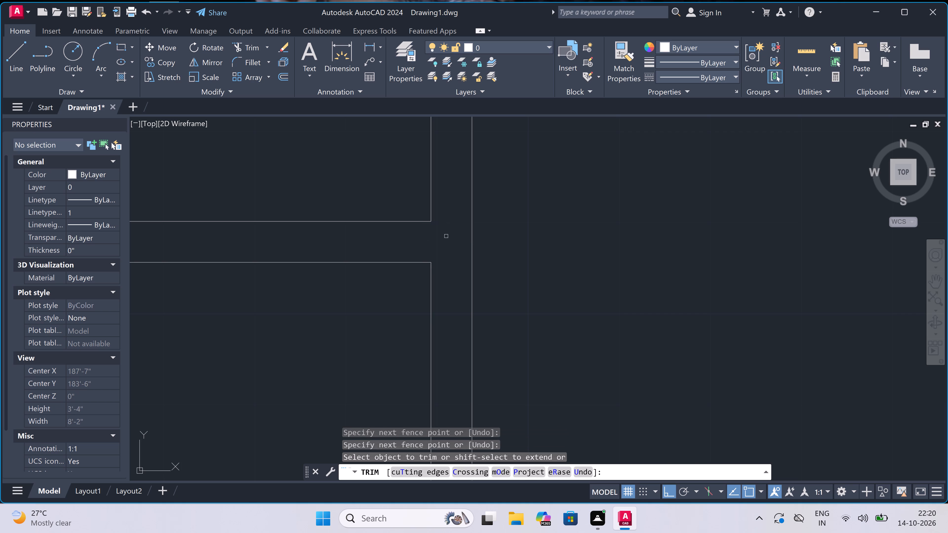
Trim the overlapping inner lines at the corner where the second vertical partition meets the central rooms' lower horizontal partition.
scroll(446, 235, down, 6)
scroll(447, 271, up, 4)
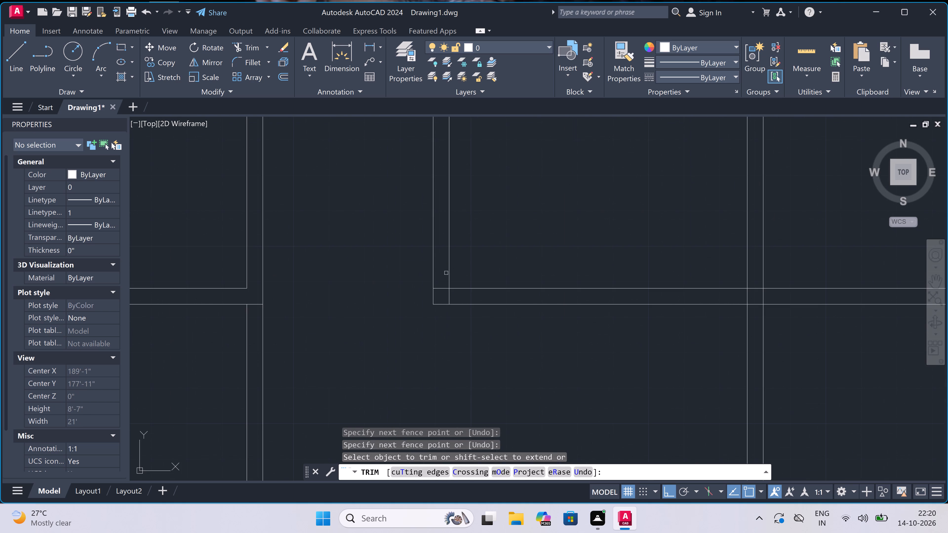
scroll(443, 291, up, 3)
click(464, 297)
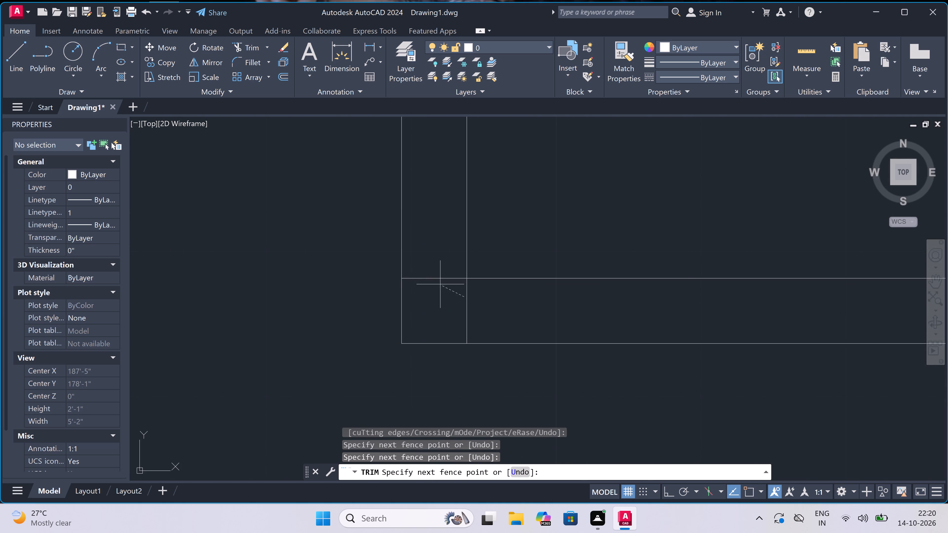
click(433, 276)
drag(437, 296, 444, 296)
click(536, 300)
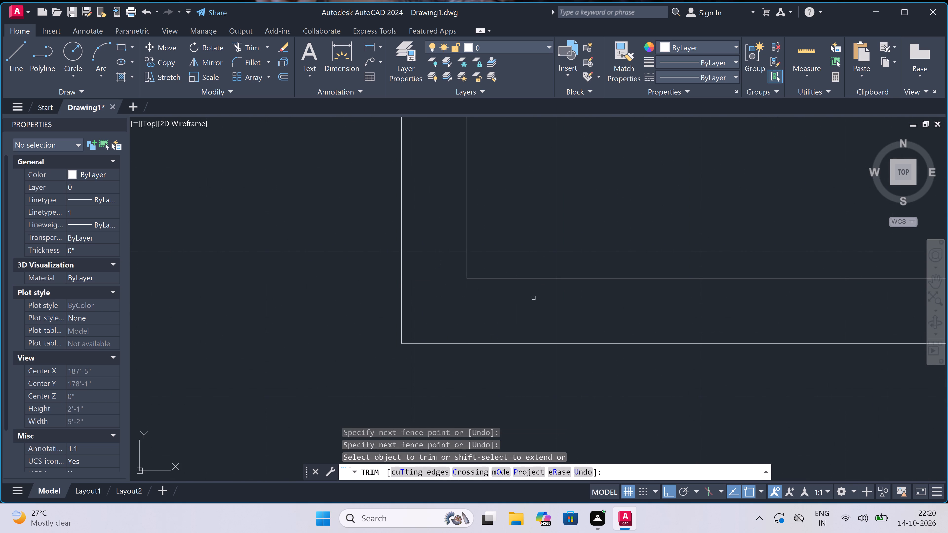
Trim the central vertical partition's junction with the top outer wall and the short cross lines left inside the partition.
scroll(428, 265, down, 9)
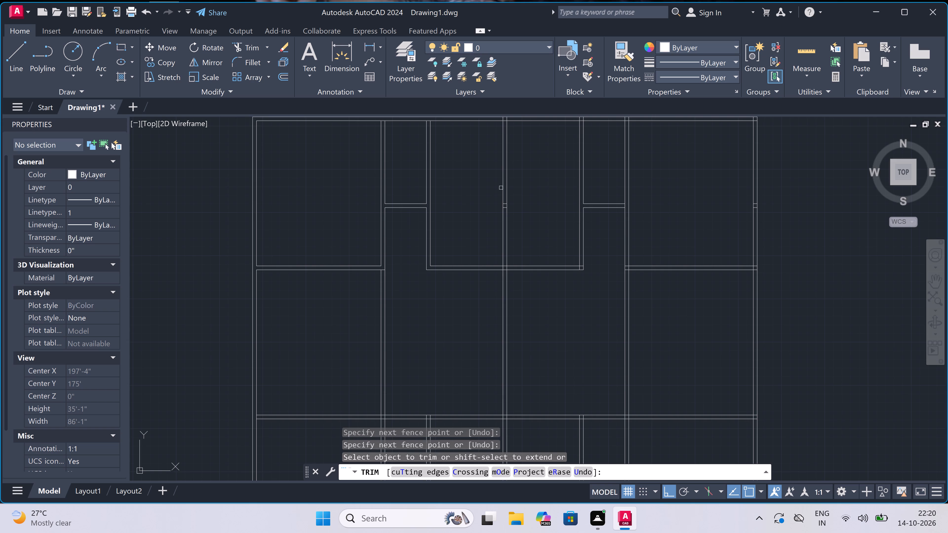
scroll(504, 117, up, 3)
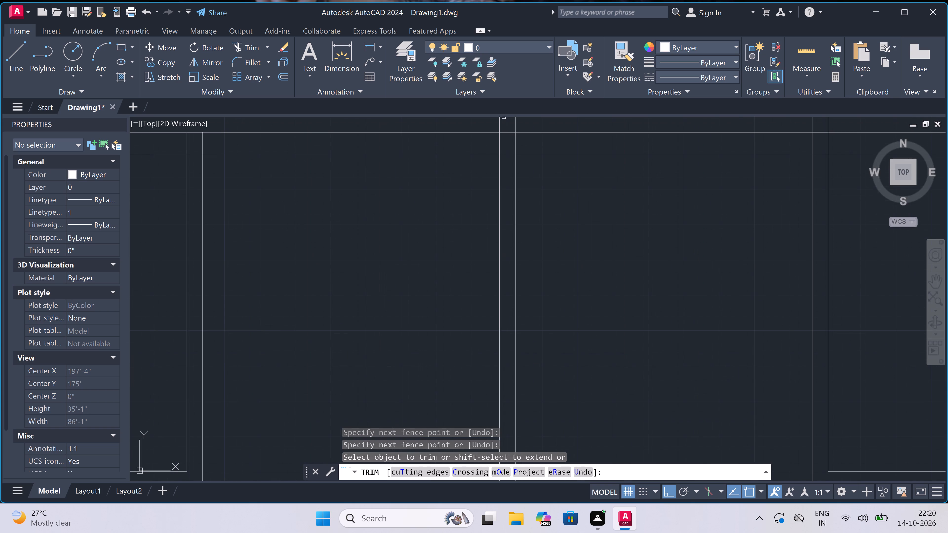
scroll(461, 196, down, 4)
scroll(462, 171, up, 1)
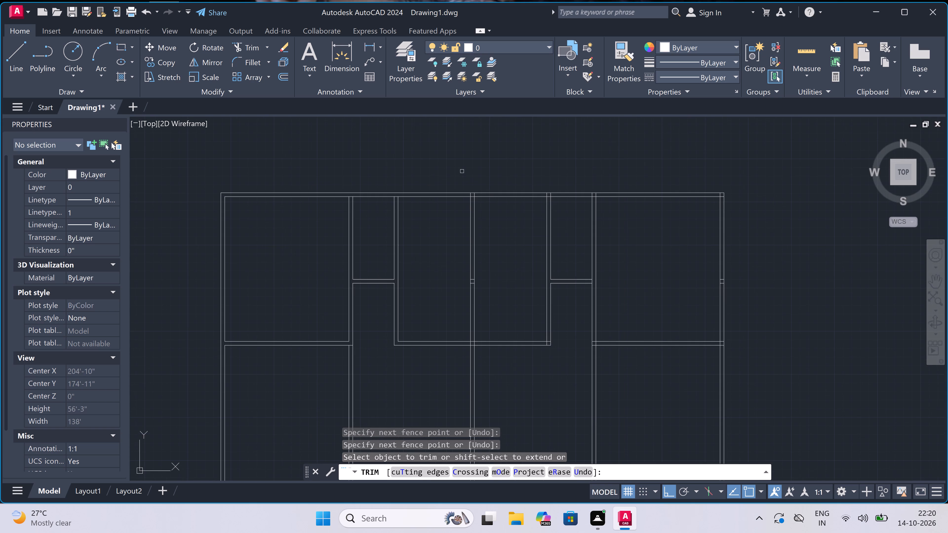
scroll(464, 195, up, 5)
click(465, 194)
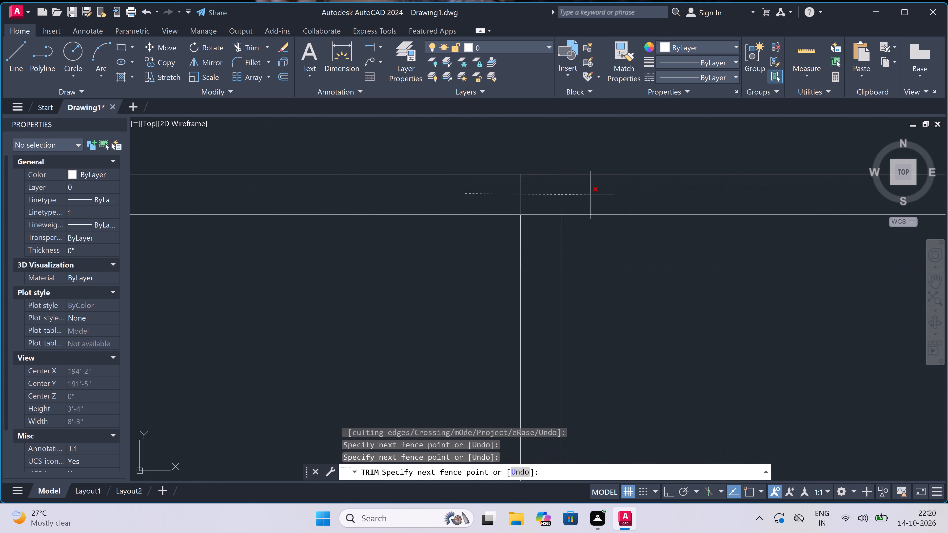
click(593, 195)
click(533, 201)
scroll(544, 248, down, 2)
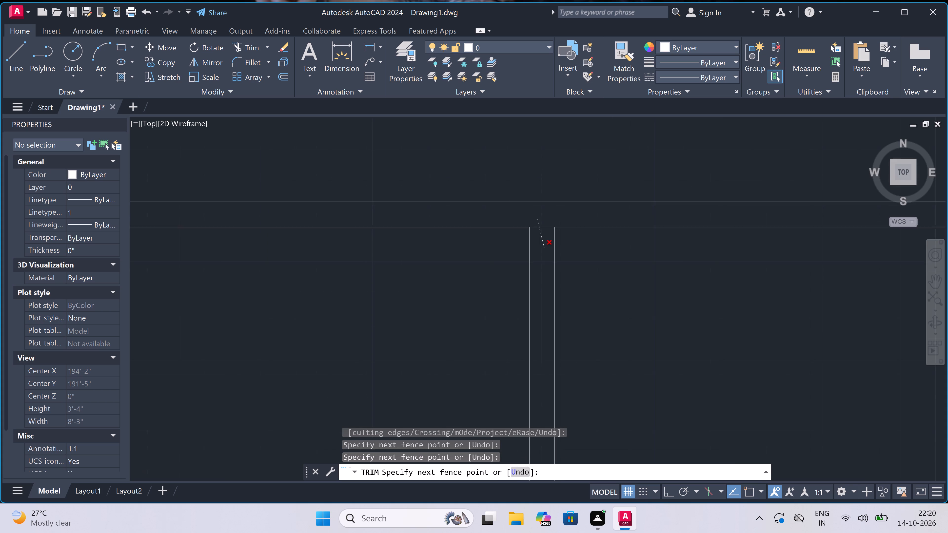
scroll(544, 248, down, 5)
scroll(545, 286, up, 4)
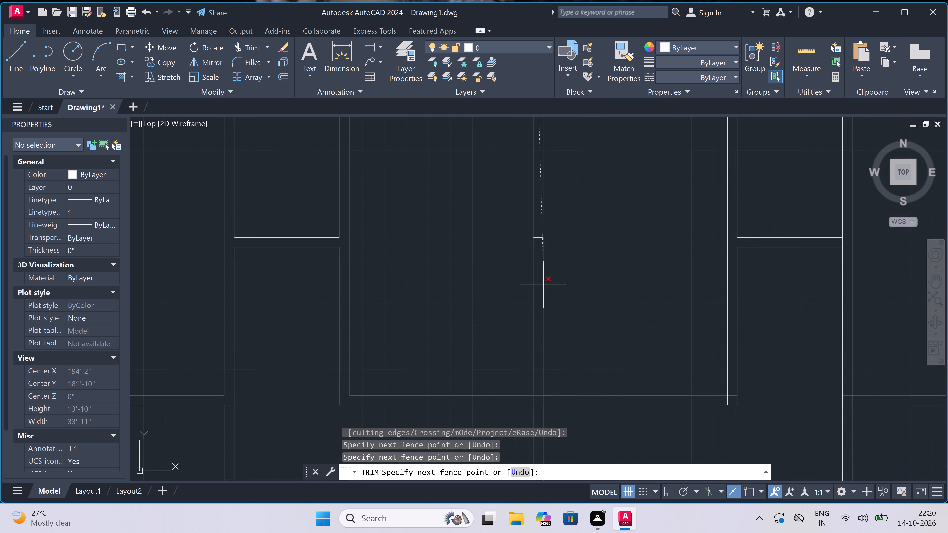
scroll(535, 274, up, 3)
click(545, 266)
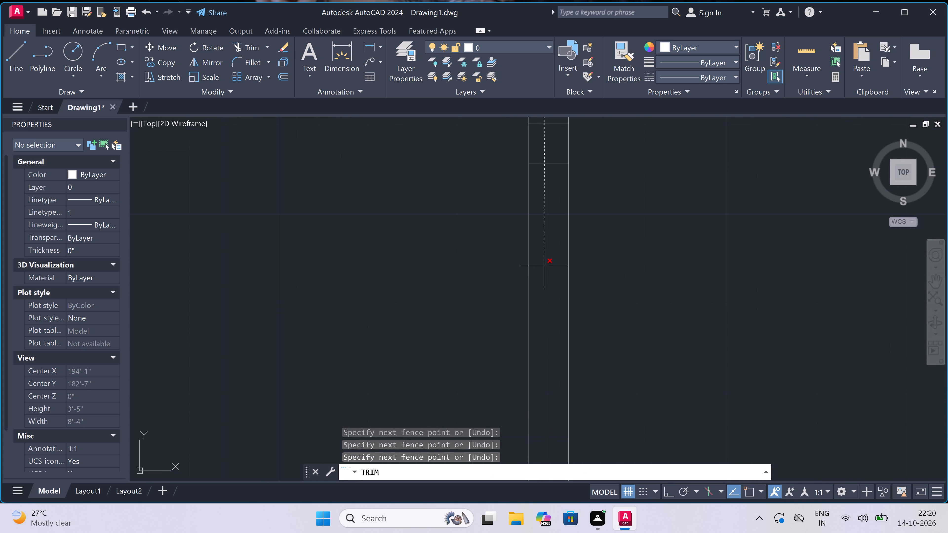
Trim all lines inside the crossing of the central vertical partition and the central rooms' lower horizontal partition to open the junction.
scroll(494, 211, down, 6)
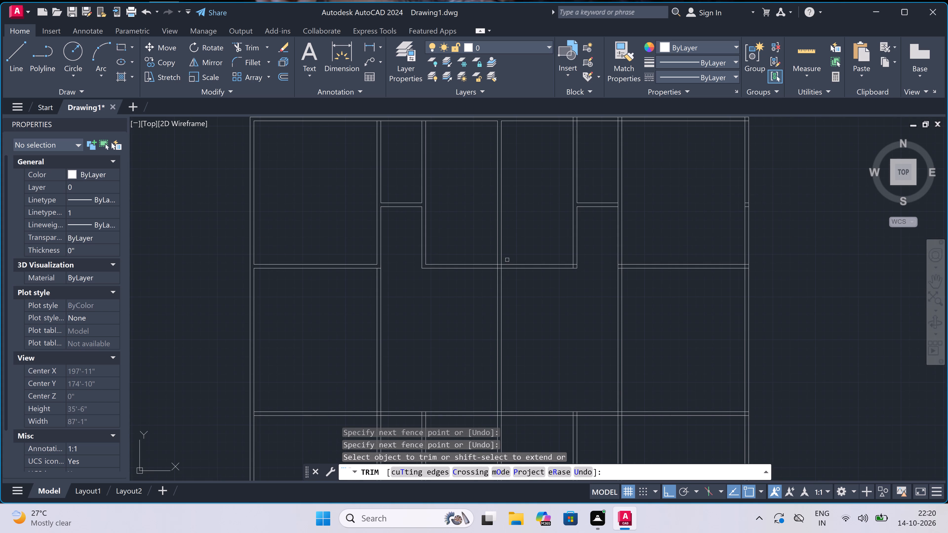
scroll(500, 269, up, 4)
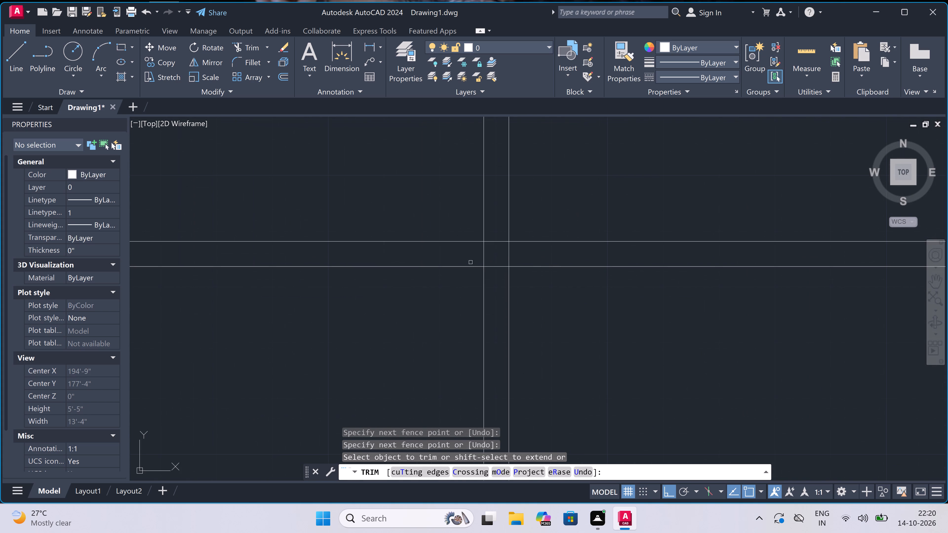
click(461, 260)
click(525, 257)
click(494, 256)
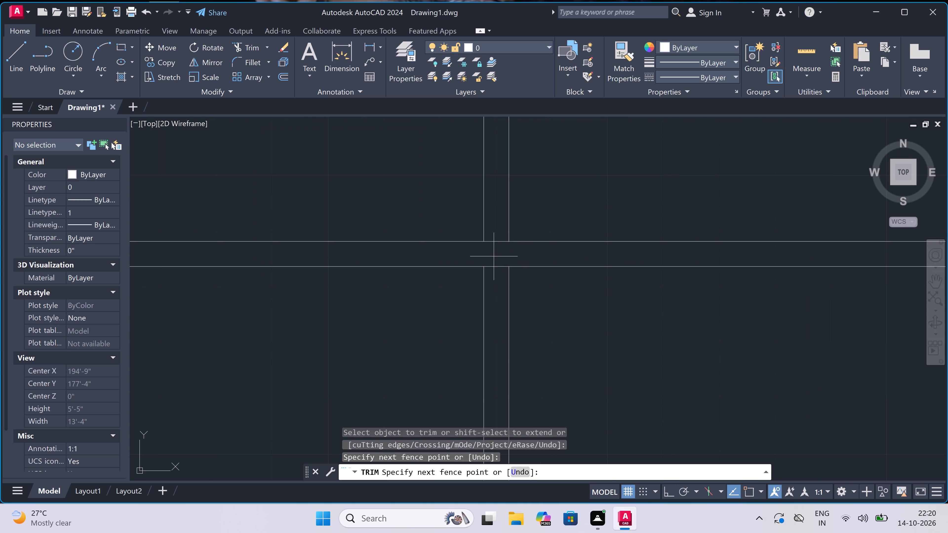
click(494, 220)
click(496, 254)
click(498, 291)
scroll(455, 240, down, 4)
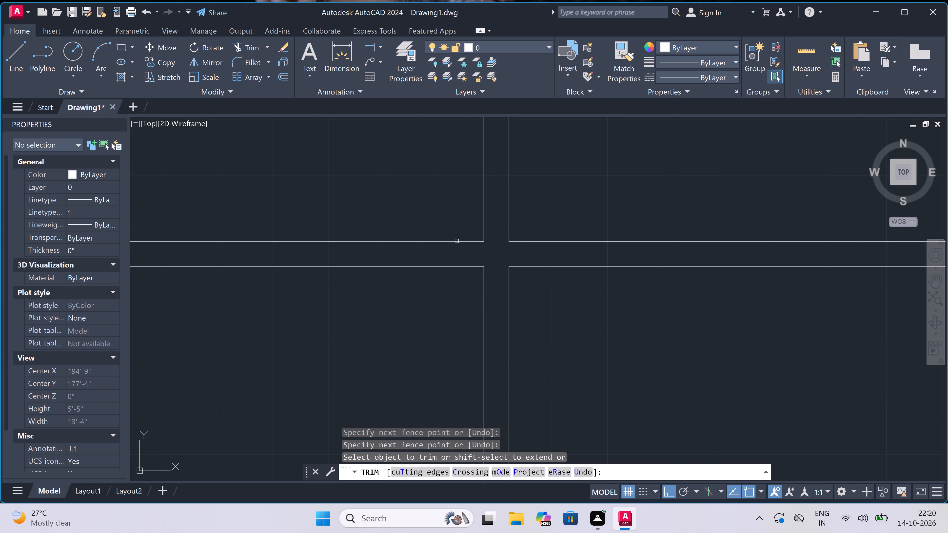
Trim the overlapping inner lines at the corner where the fourth vertical partition meets the central rooms' lower horizontal partition.
scroll(455, 240, down, 1)
scroll(545, 235, up, 3)
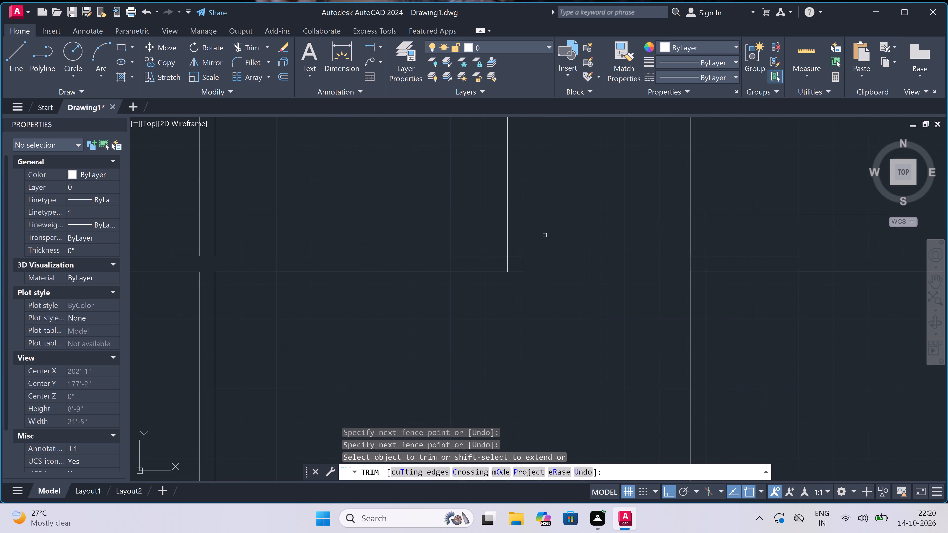
scroll(508, 272, up, 4)
drag(487, 245, 489, 242)
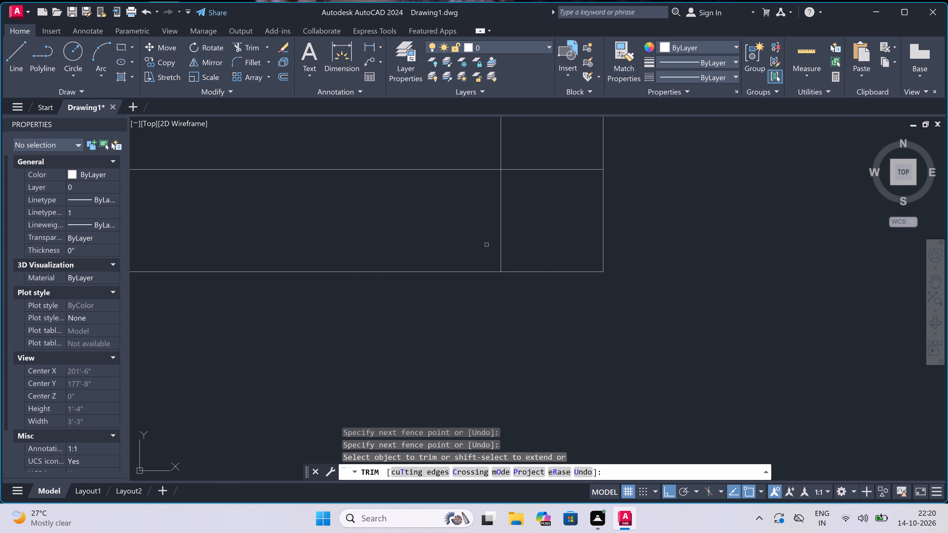
click(528, 163)
Trim the overlapping lines where the right small room's short horizontal partition meets the fifth vertical partition.
scroll(479, 269, down, 9)
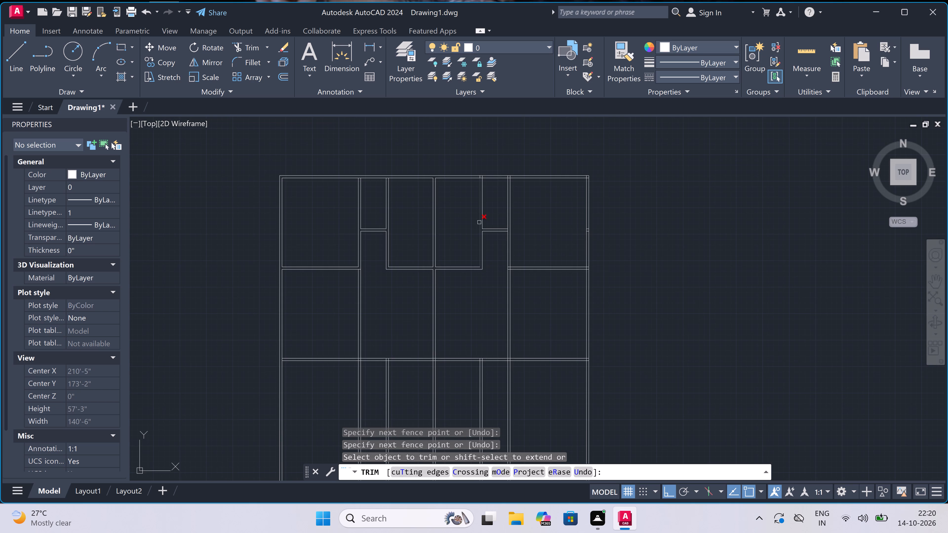
scroll(505, 229, up, 7)
click(511, 234)
click(520, 232)
Trim the overlapping lines where the top-right room's lower horizontal partition meets the fifth vertical partition.
scroll(482, 222, down, 6)
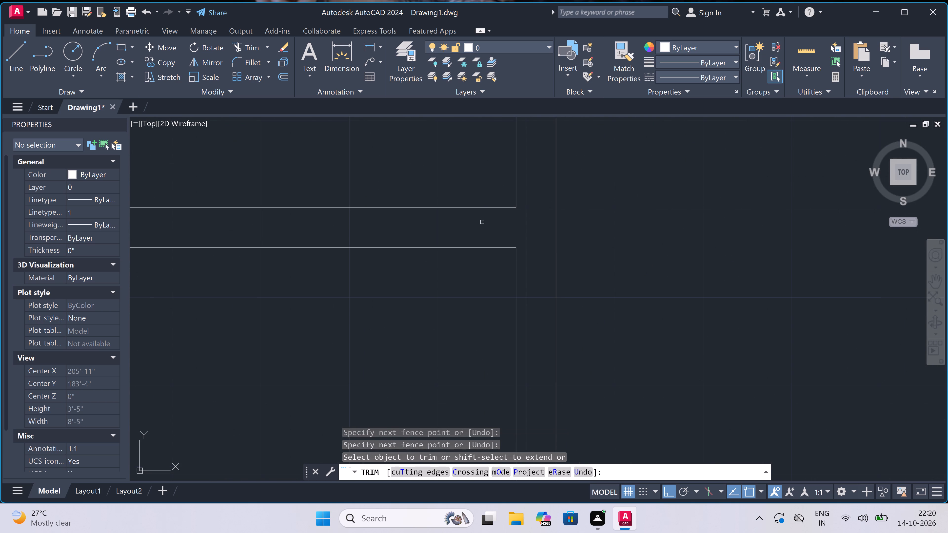
scroll(484, 277, up, 5)
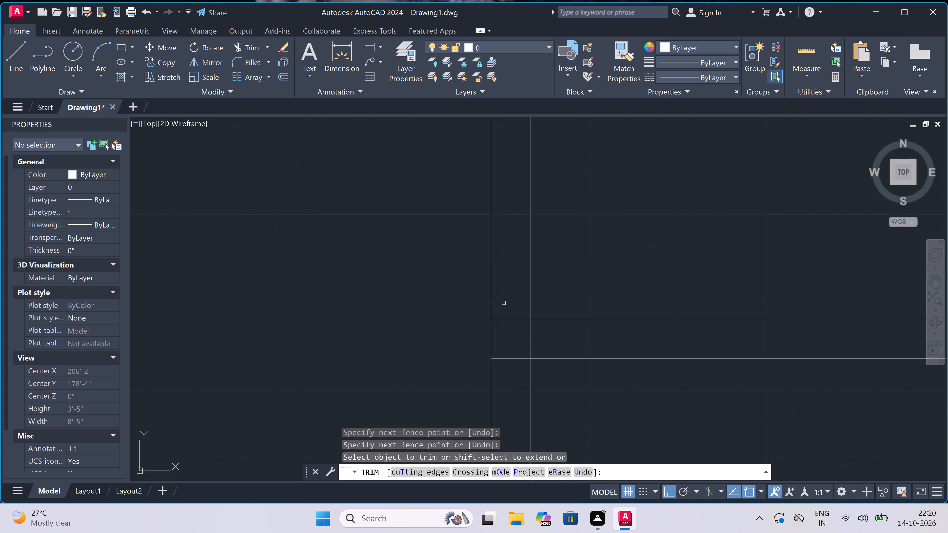
click(537, 336)
click(515, 340)
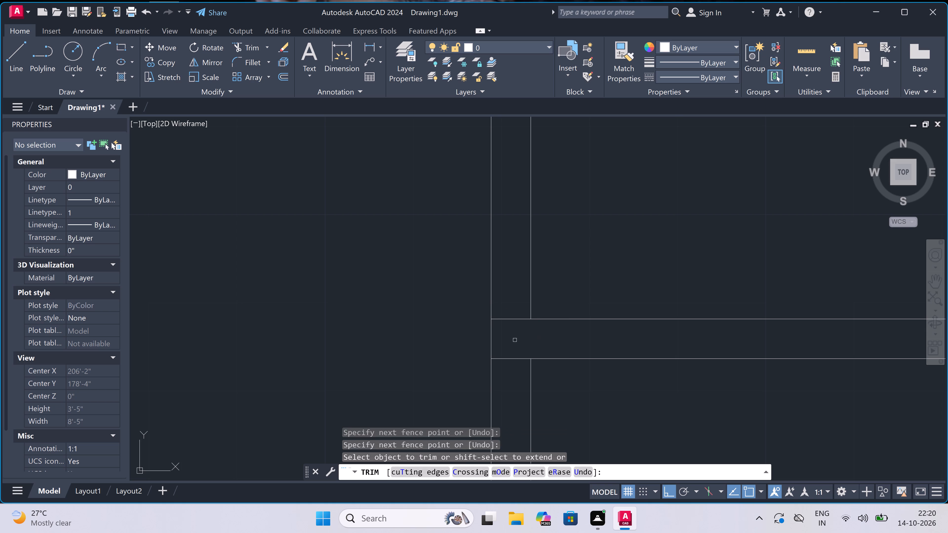
click(515, 340)
click(511, 294)
click(512, 336)
key(Escape)
Draw a jamb line across the first vertical partition near the top-left room's lower corner, with a 2" upward stop and a 3' door leaf into the room.
scroll(503, 271, down, 7)
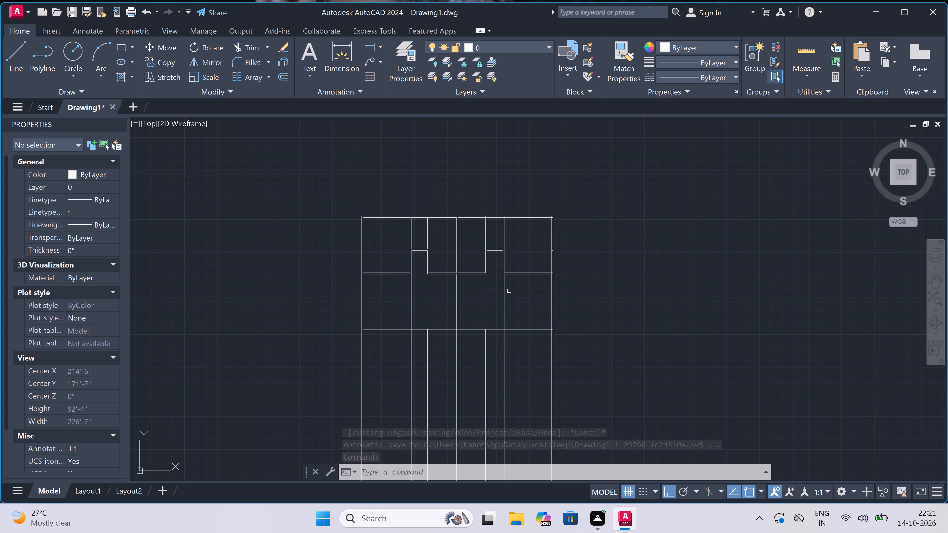
scroll(509, 291, down, 2)
scroll(463, 282, up, 3)
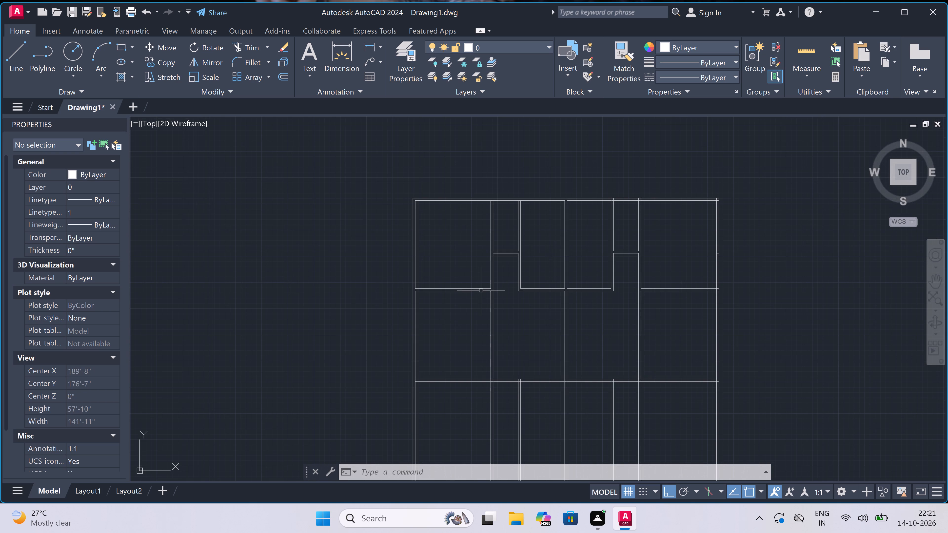
key(l)
key(space)
scroll(482, 294, up, 2)
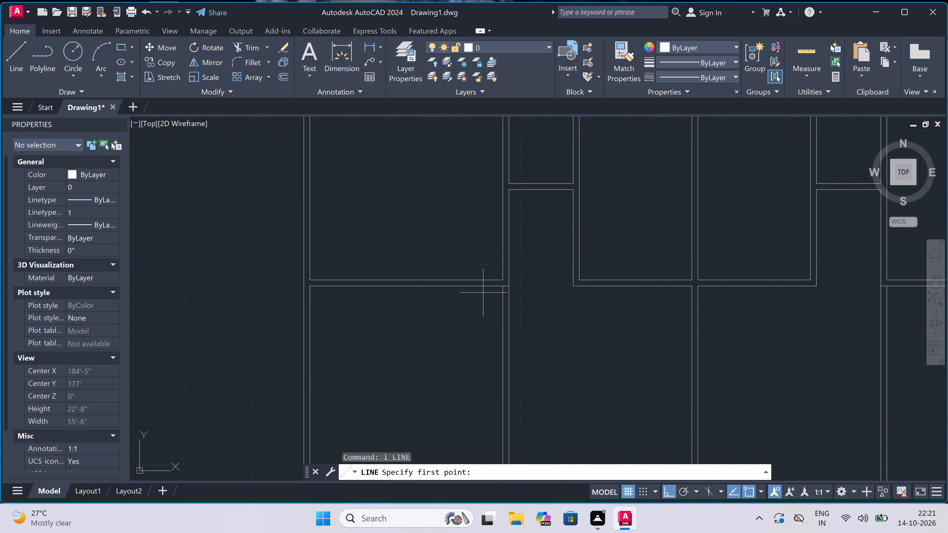
scroll(502, 258, up, 2)
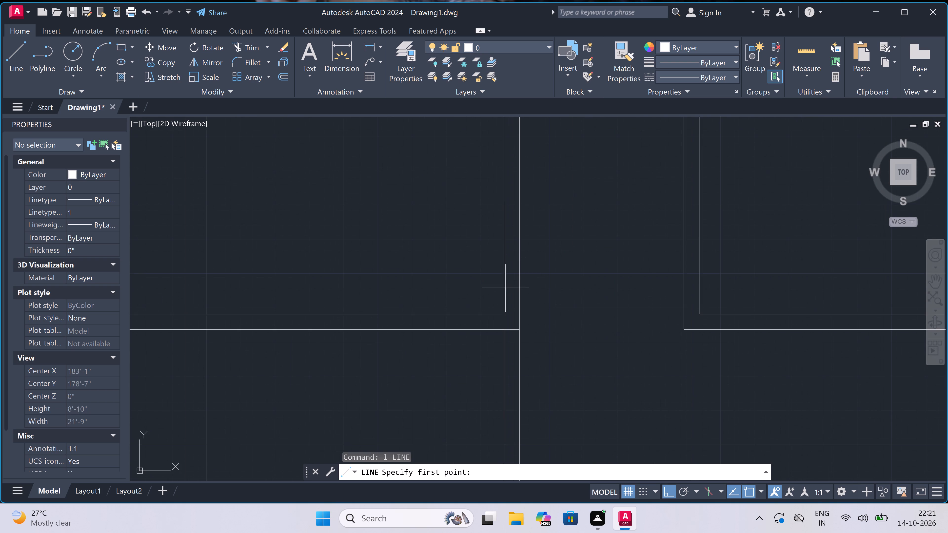
click(505, 288)
click(517, 286)
click(513, 284)
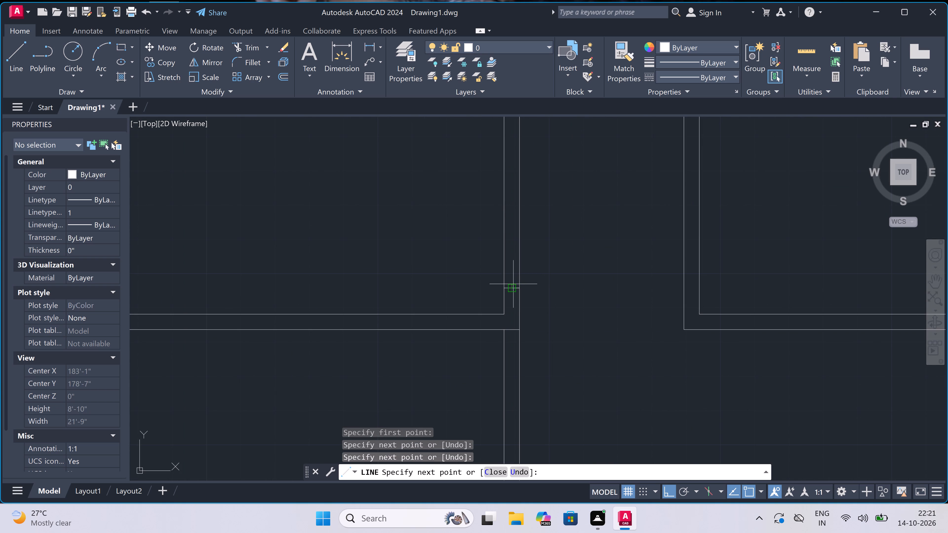
text(2")
key(space)
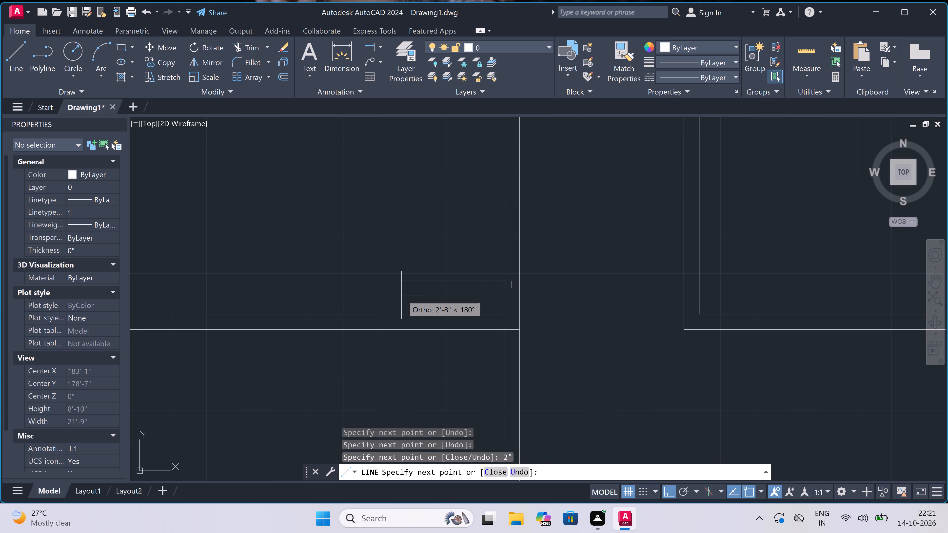
text(3')
key(space)
key(Escape)
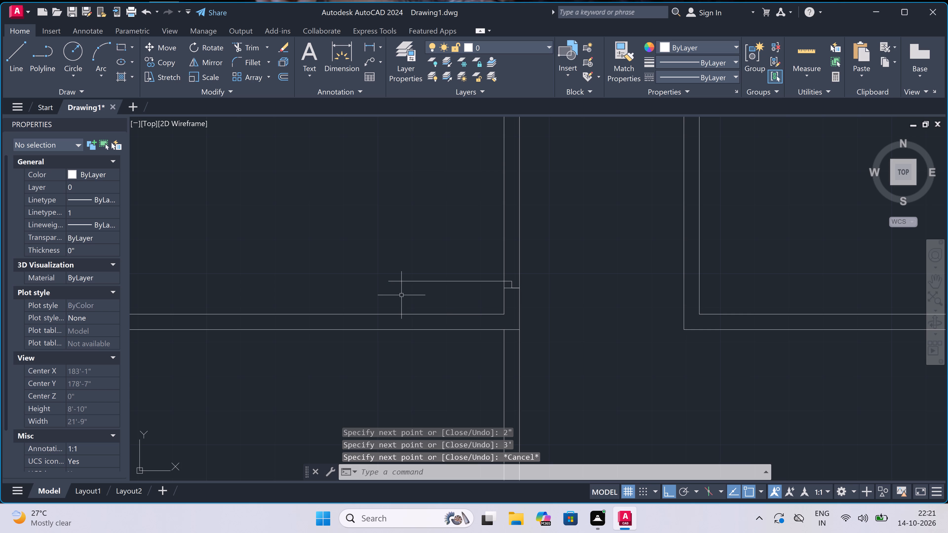
Draw the opposite jamb line across the first vertical partition above the 3' door leaf, with a 2" stop pointing down from its midpoint.
key(space)
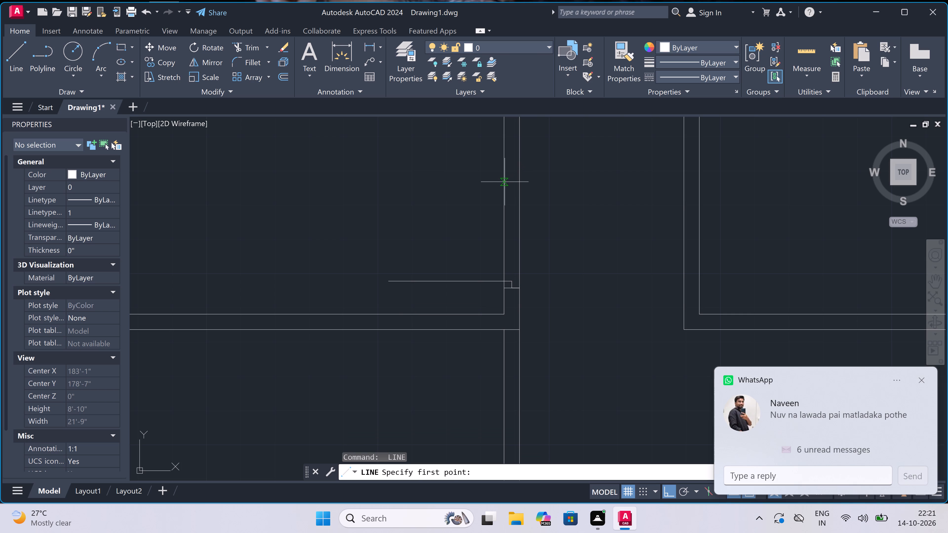
click(505, 185)
click(517, 184)
drag(513, 184, 512, 189)
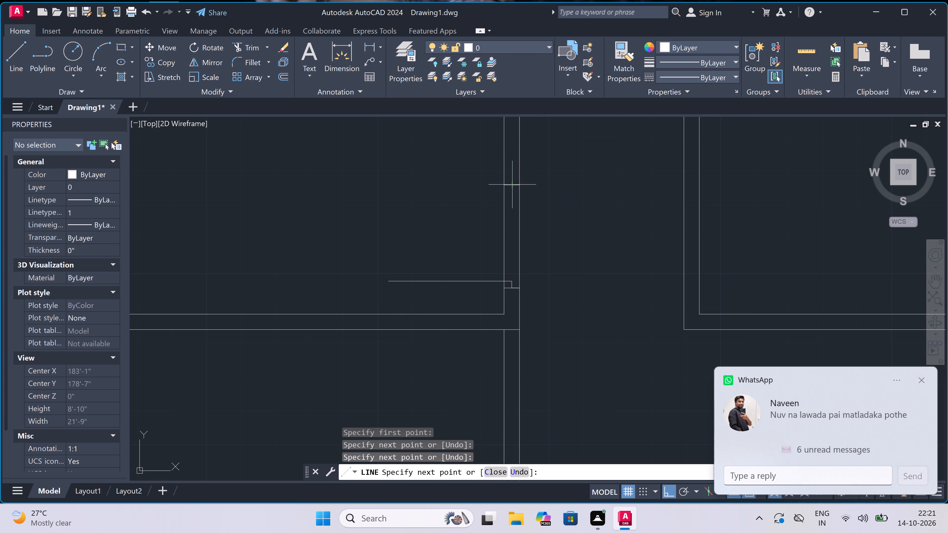
text(2")
key(space)
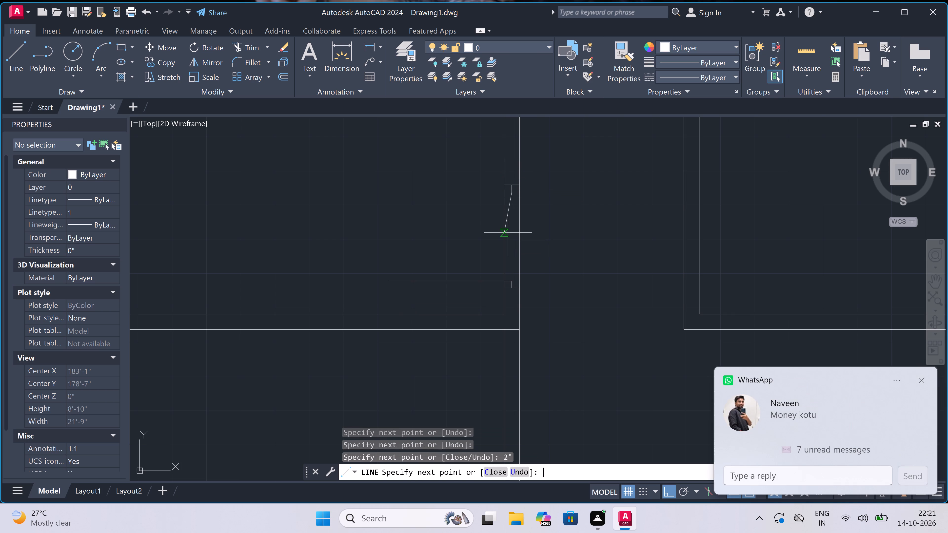
key(Escape)
Draw the door swing with a Start, End, Direction arc from the 3' leaf's free end to the upper jamb's 2" stop.
click(106, 70)
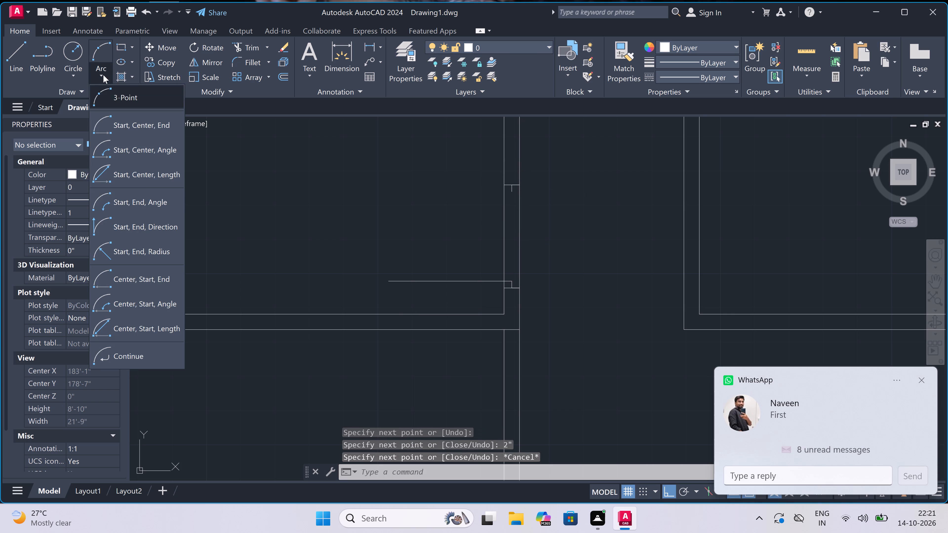
click(136, 224)
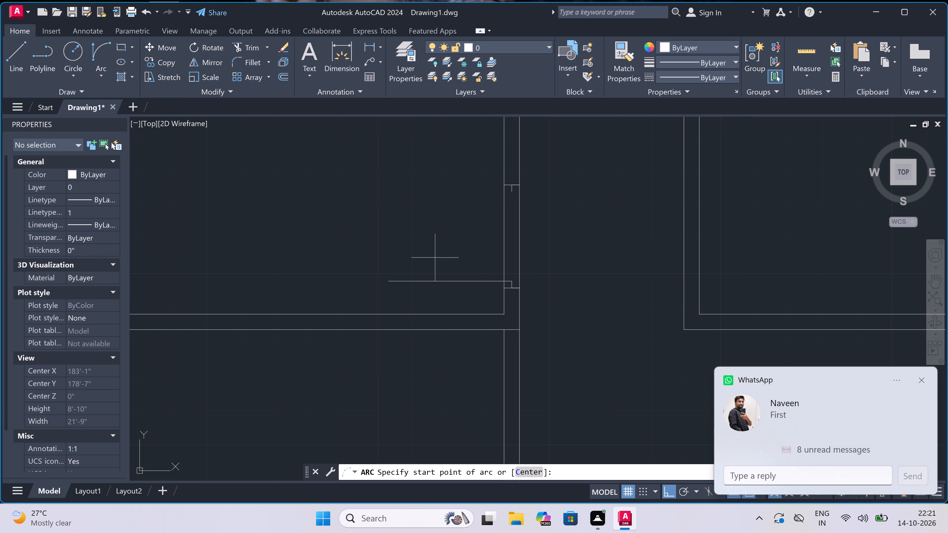
click(386, 282)
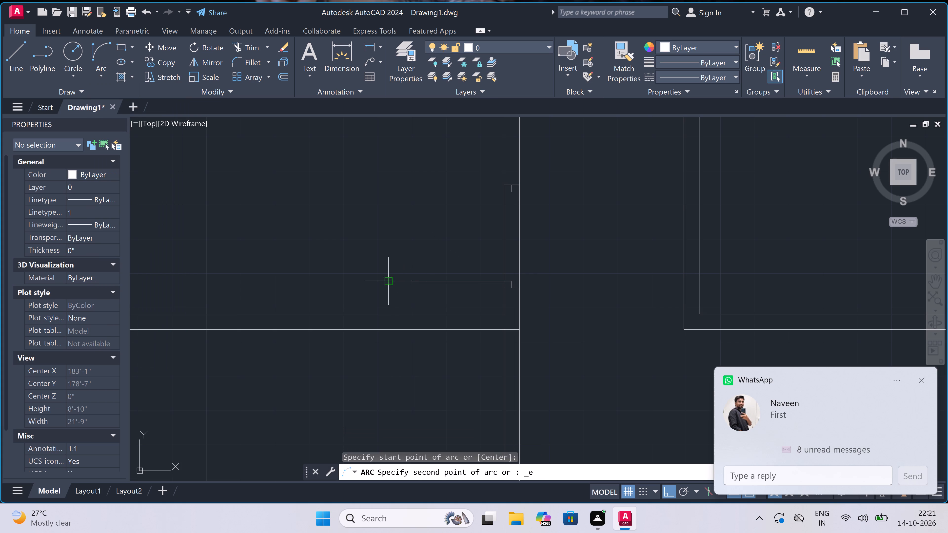
click(512, 192)
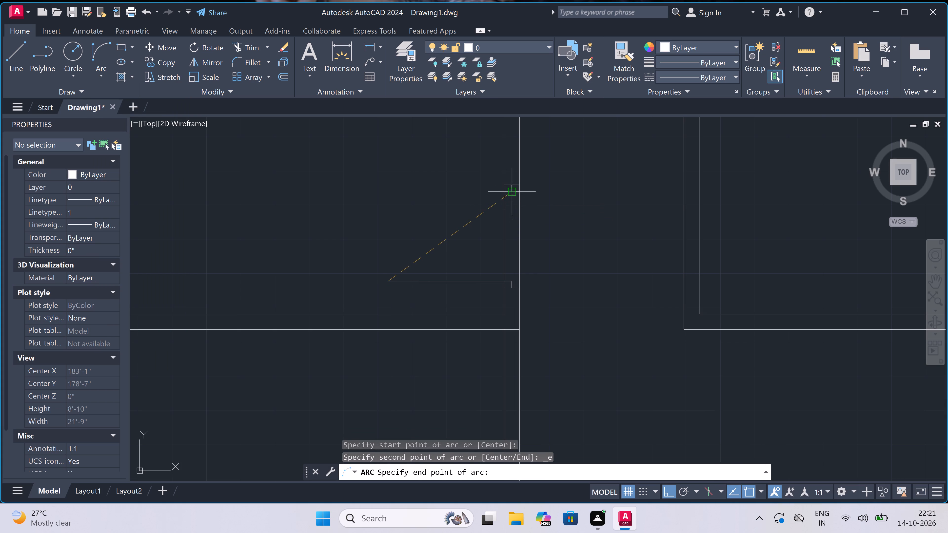
click(458, 183)
Trim both wall lines between the top-left room's door jambs to open the doorway.
key(t)
key(r)
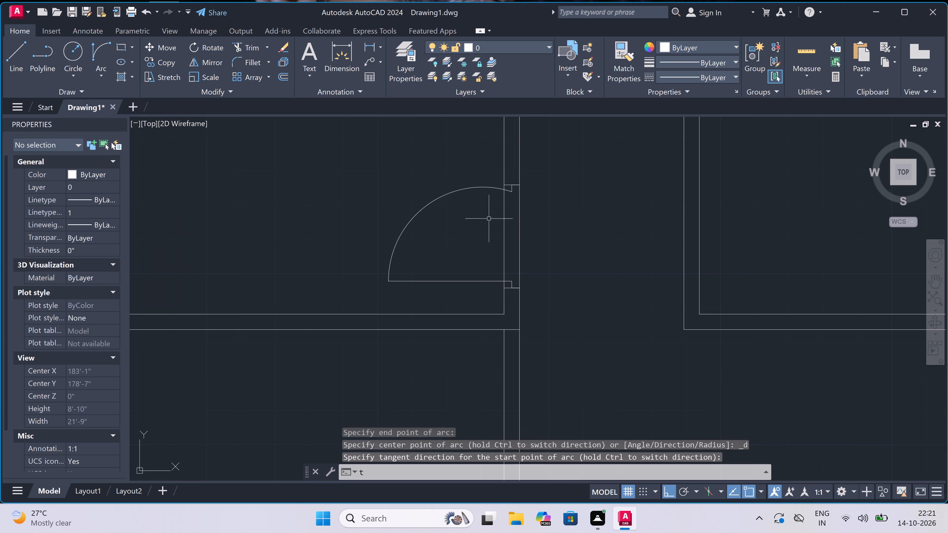
key(space)
click(494, 240)
drag(540, 230, 538, 228)
scroll(470, 225, down, 5)
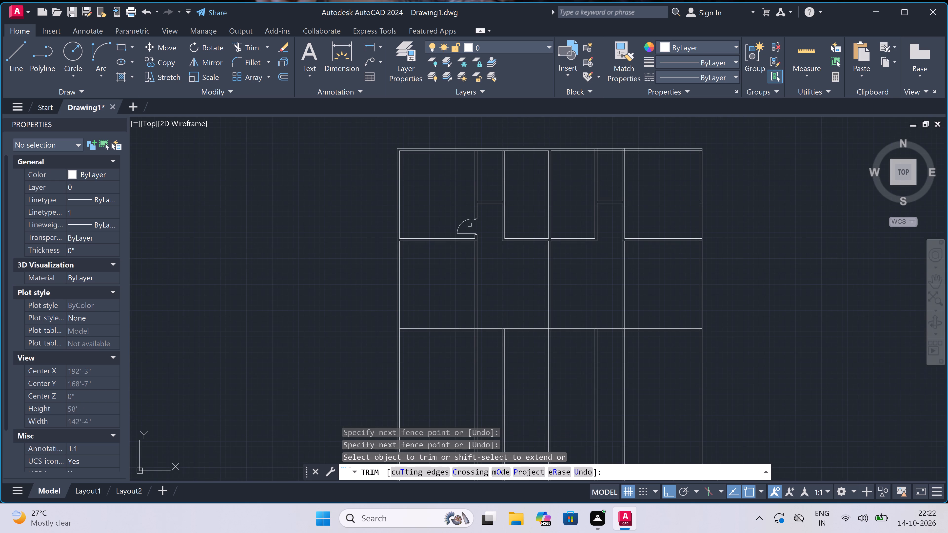
key(Escape)
Draw a jamb line across the left small room's left wall above its short horizontal partition, with a 2" upward stop and a 2' door leaf into the room.
scroll(494, 161, up, 3)
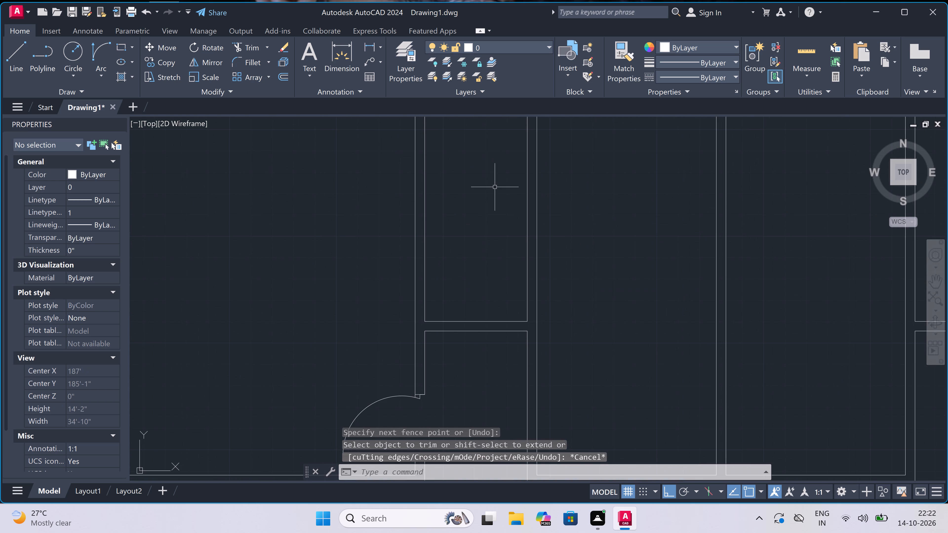
key(l)
key(space)
scroll(490, 196, down, 1)
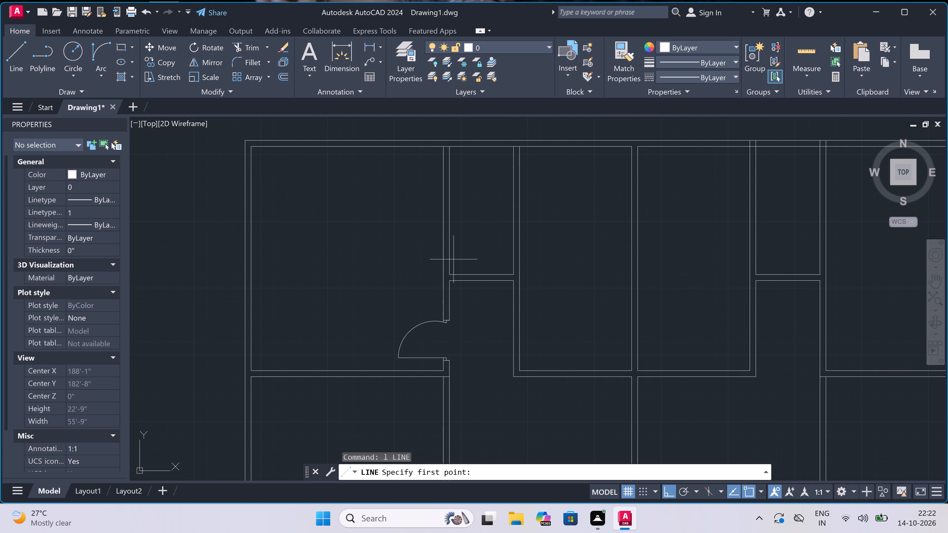
scroll(428, 281, up, 2)
drag(462, 247, 466, 246)
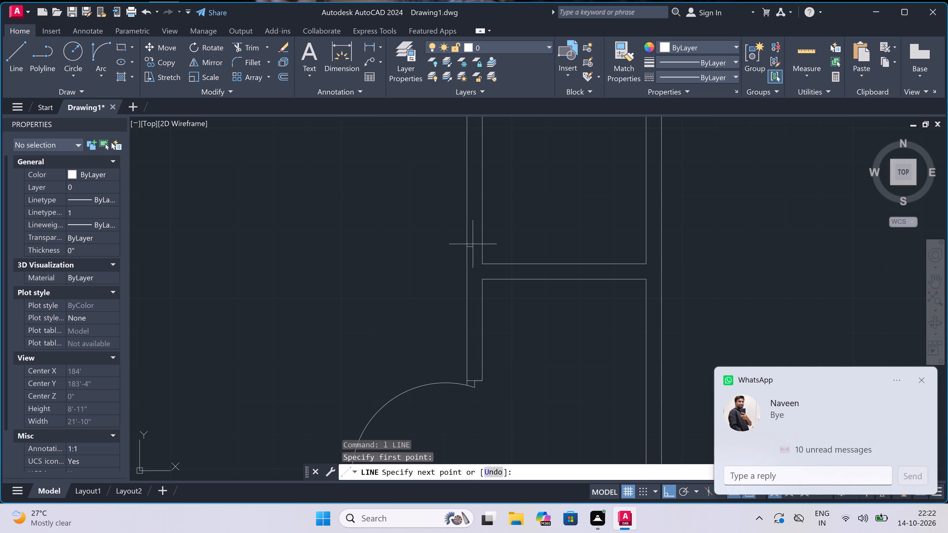
click(477, 243)
click(471, 245)
scroll(471, 229, up, 1)
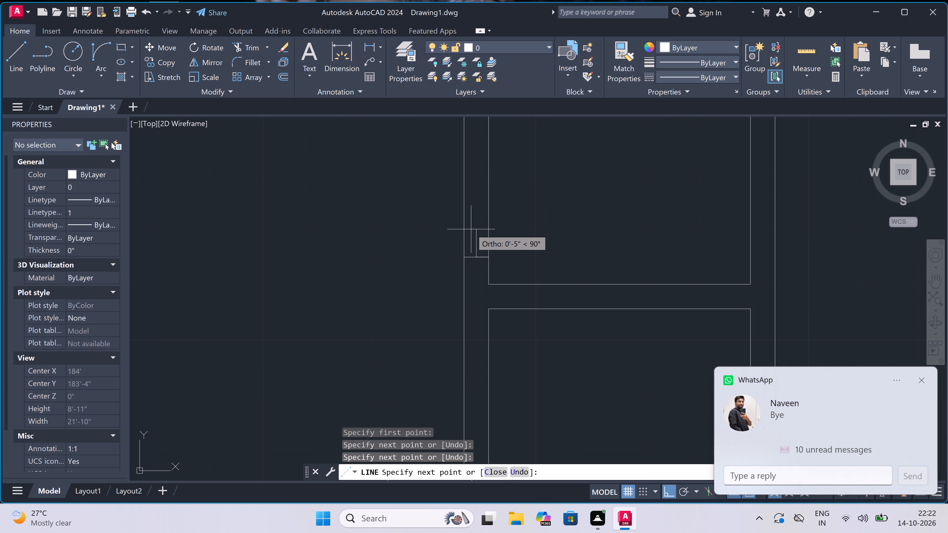
key(2)
text(")
key(space)
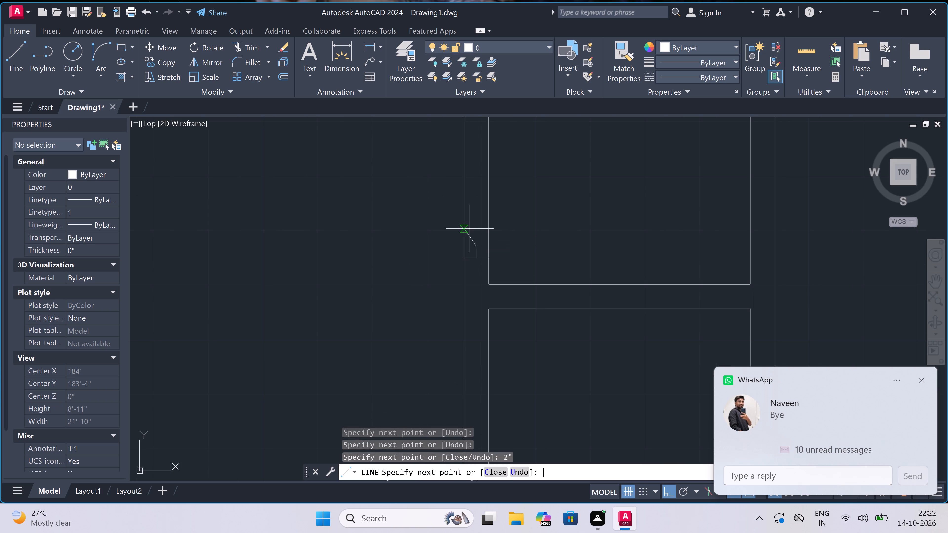
text(2')
key(space)
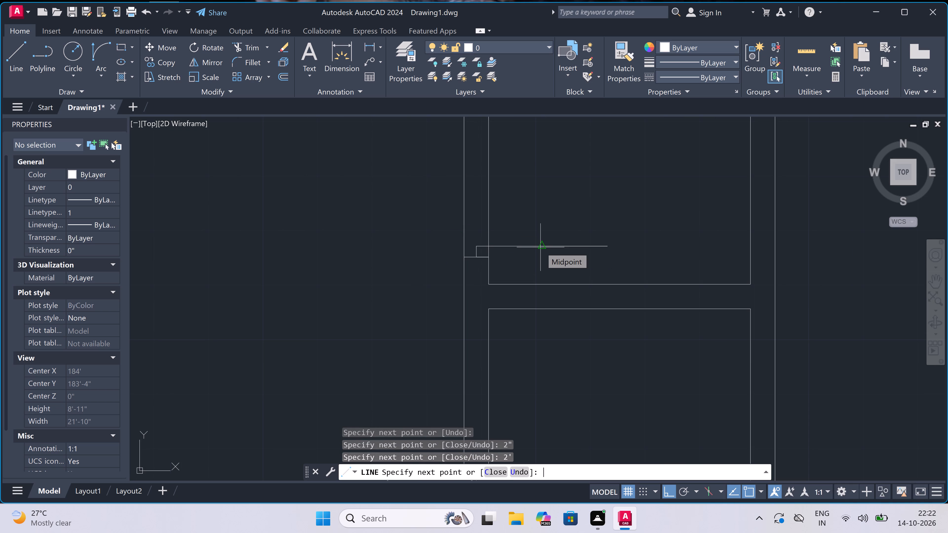
key(Escape)
Draw the opposite jamb line across the left small room's left wall above the 2' leaf, with a 2" downward stop from its midpoint.
scroll(459, 191, down, 2)
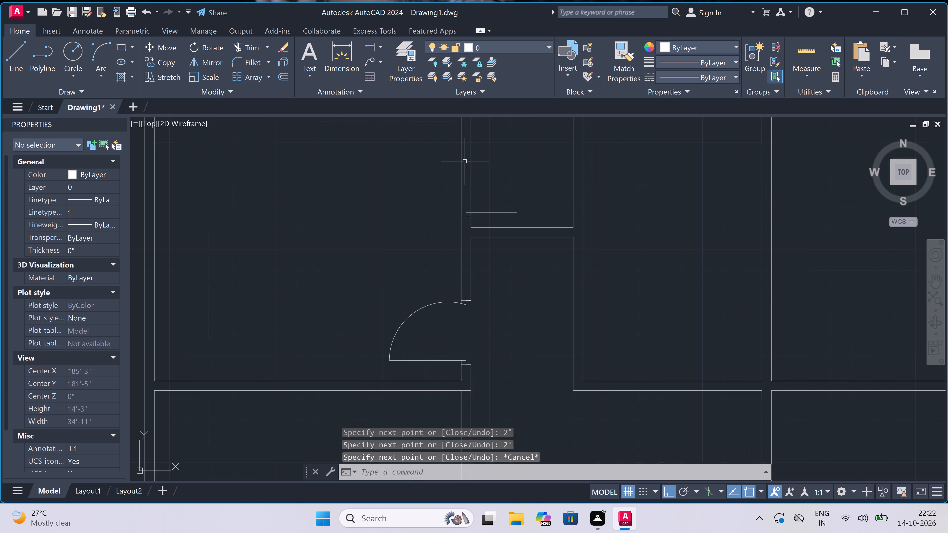
scroll(465, 161, up, 2)
key(space)
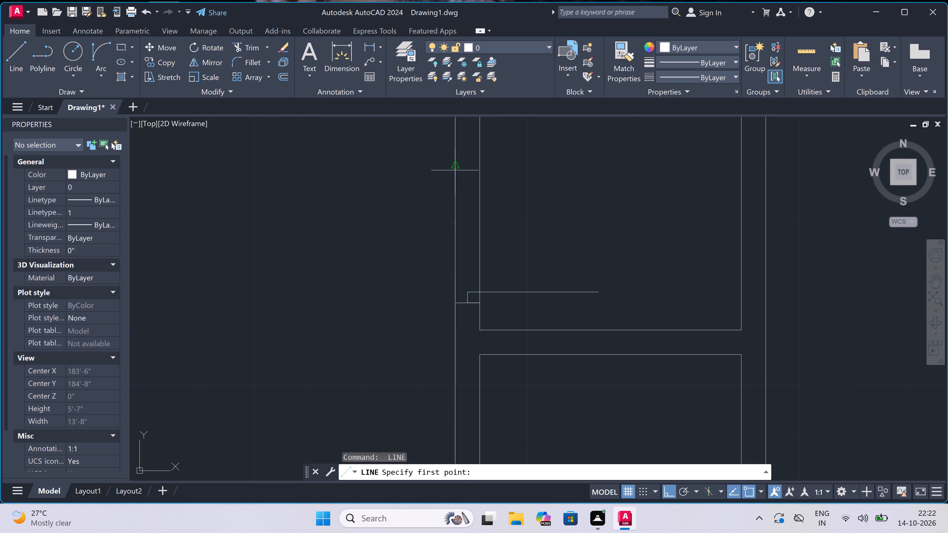
click(458, 181)
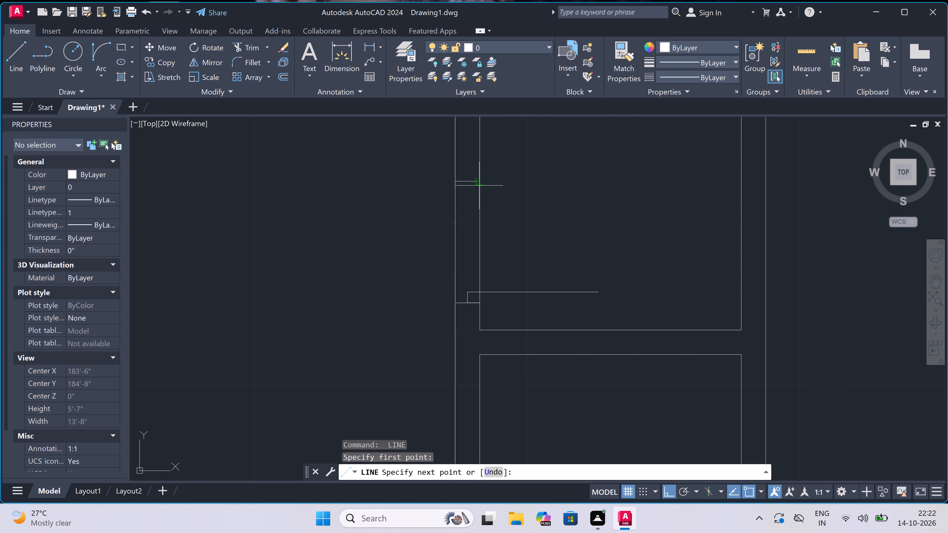
click(479, 186)
click(466, 184)
text(2")
key(space)
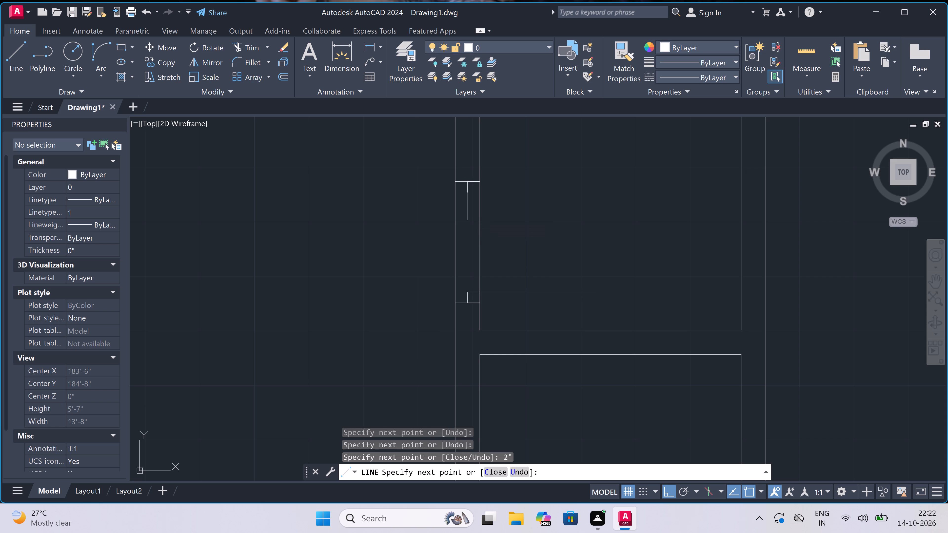
key(Escape)
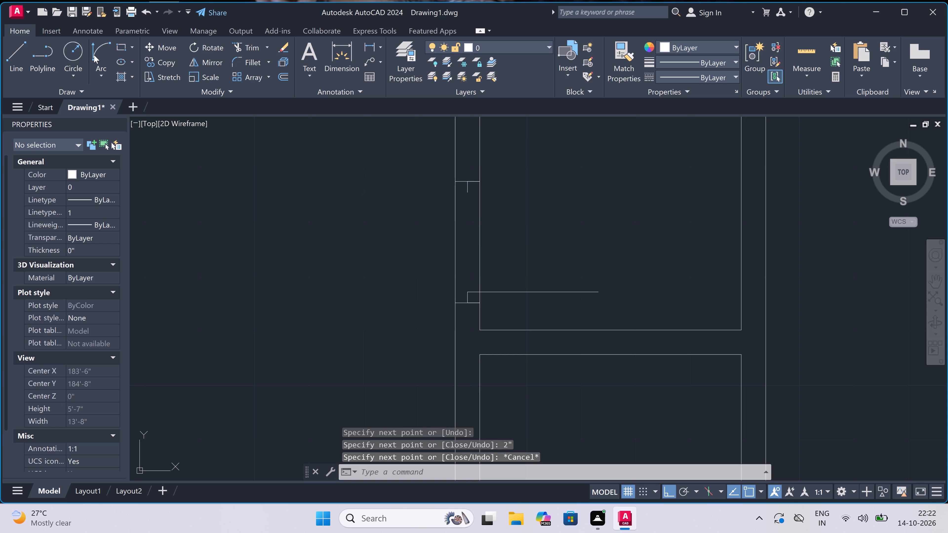
Draw the small room's door swing as a Start, End, Direction arc from the 2' leaf's free end to the upper 2" stop.
click(94, 55)
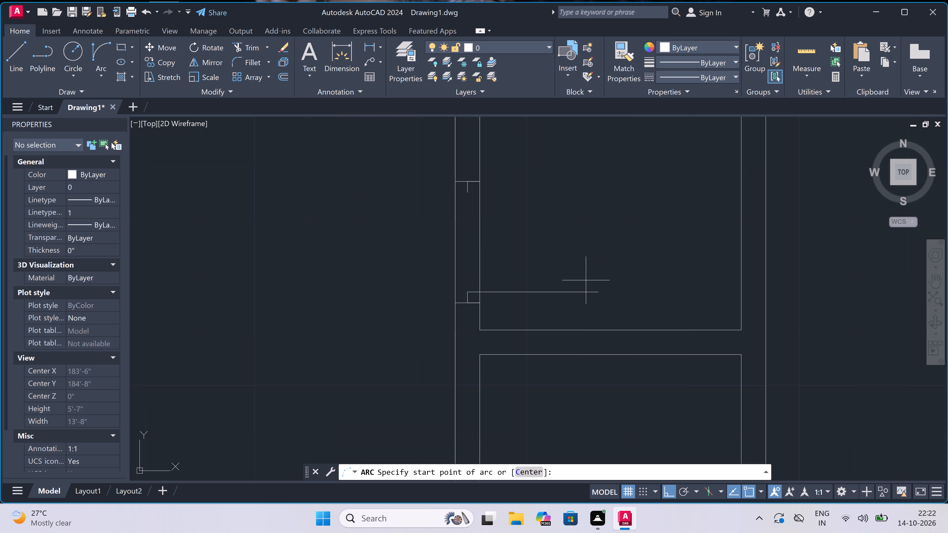
click(597, 288)
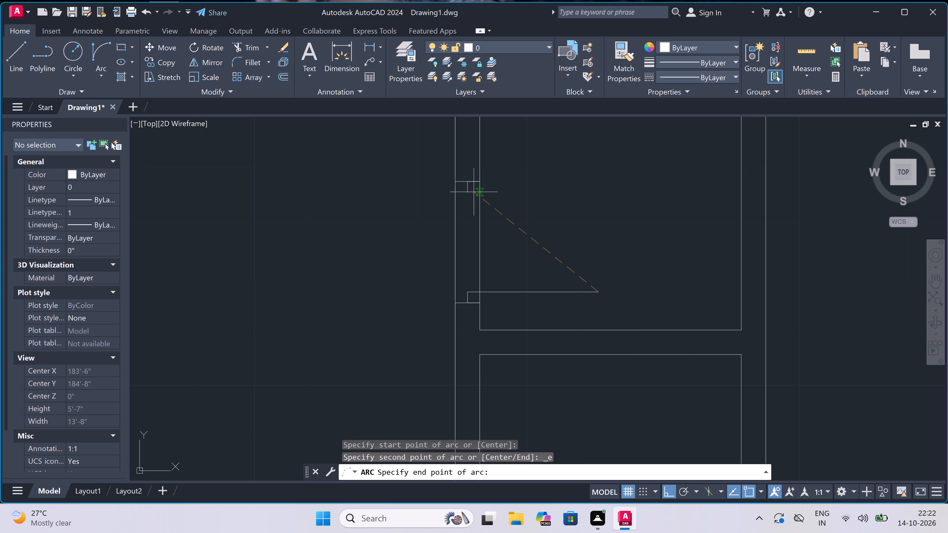
click(470, 192)
click(532, 160)
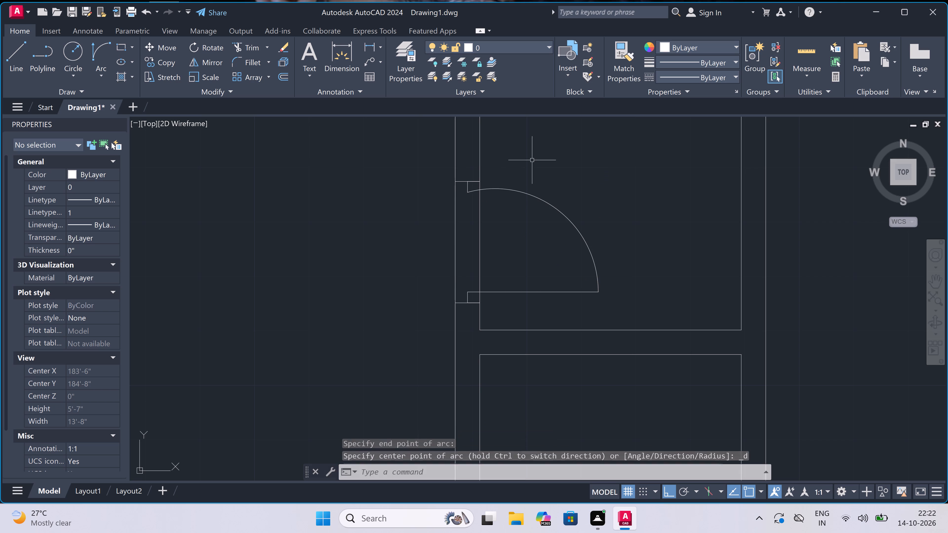
Trim both wall lines between the left small room's door jambs to open the doorway.
key(t)
key(r)
key(space)
click(505, 237)
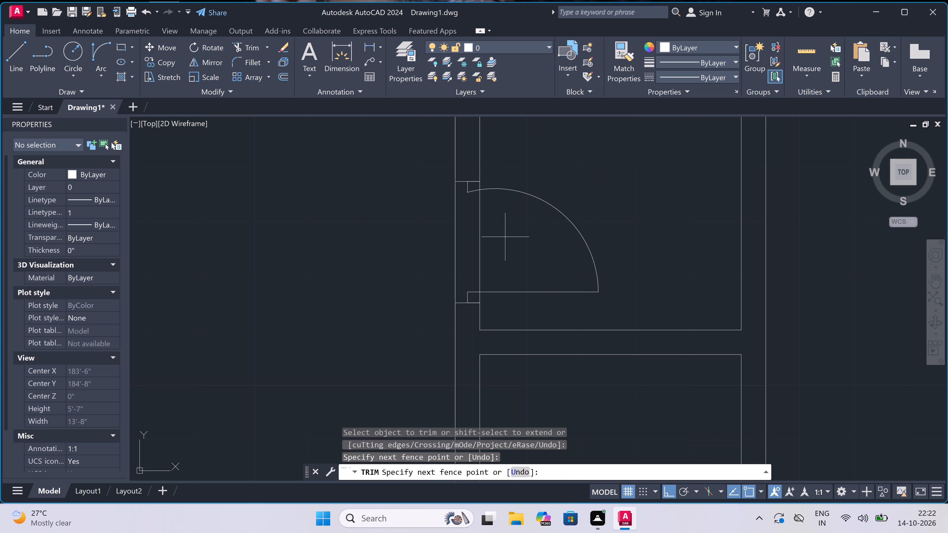
click(400, 257)
key(Escape)
Draw a jamb line across the top-right room's left wall just above its bottom wall, with a 2" upward stop and a 3' door leaf into the room.
scroll(401, 252, down, 5)
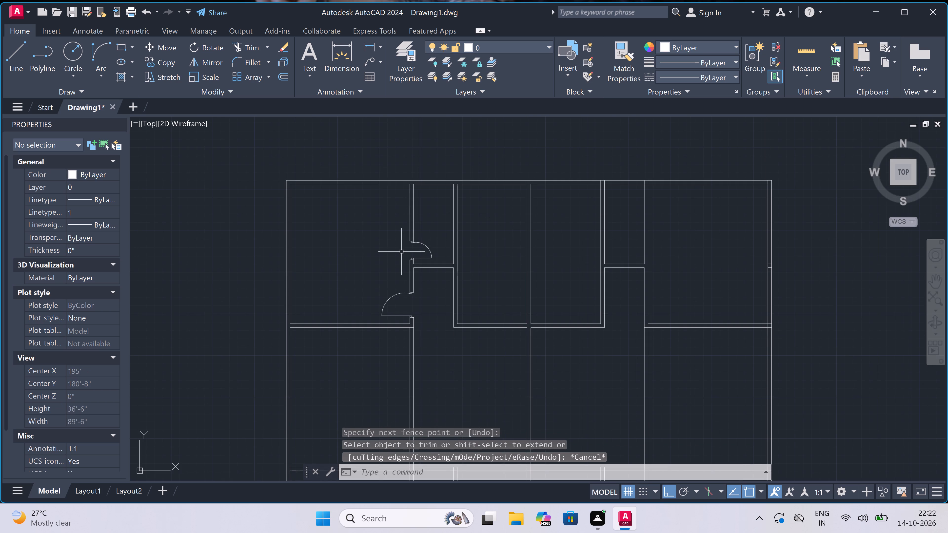
scroll(438, 272, down, 3)
scroll(486, 279, up, 2)
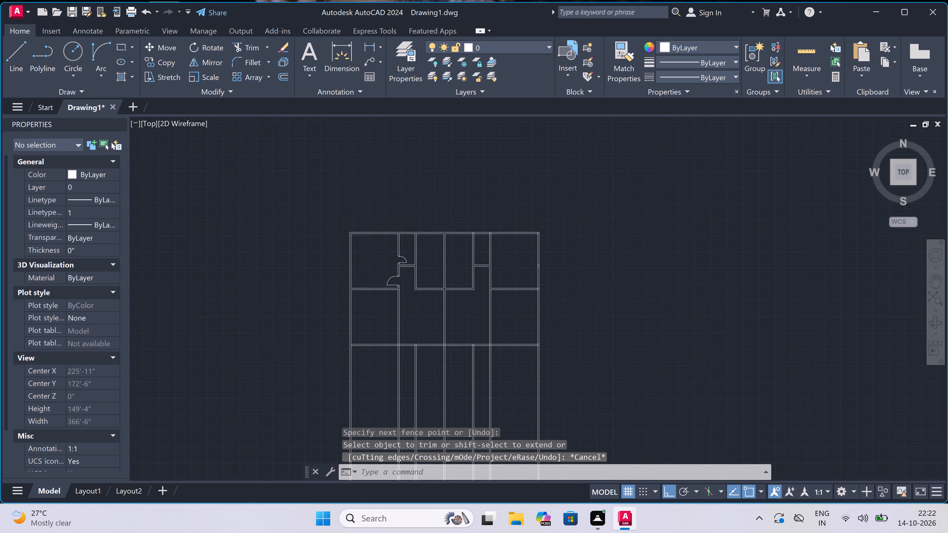
scroll(482, 287, up, 4)
key(l)
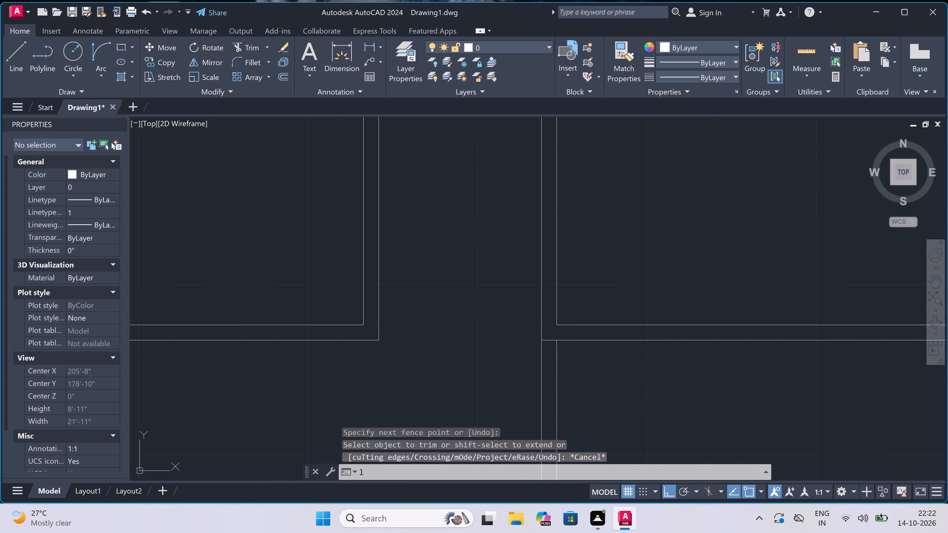
key(space)
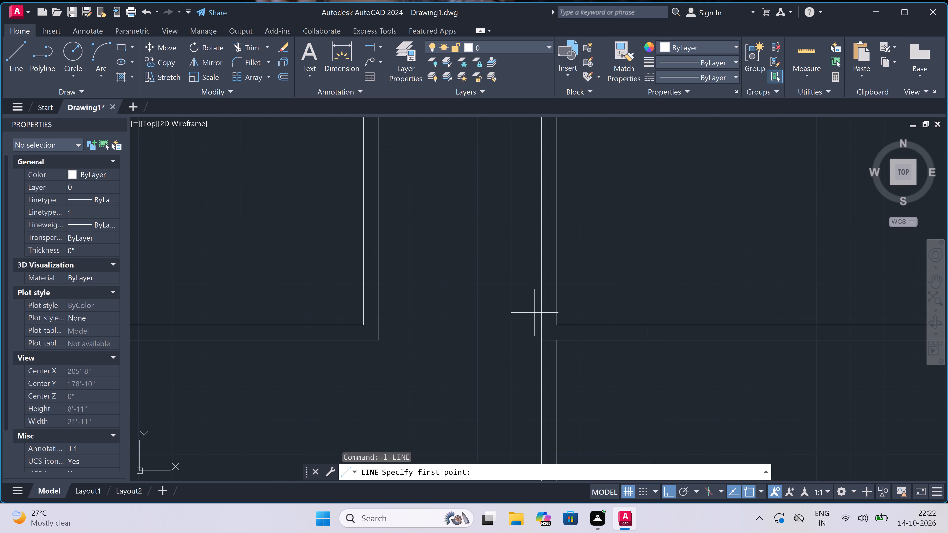
scroll(539, 313, up, 1)
click(543, 310)
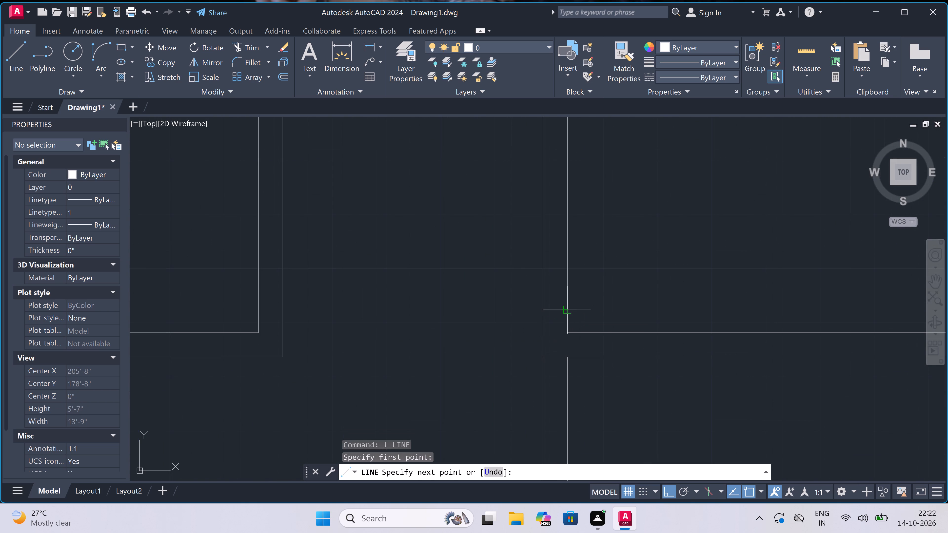
click(563, 310)
click(557, 310)
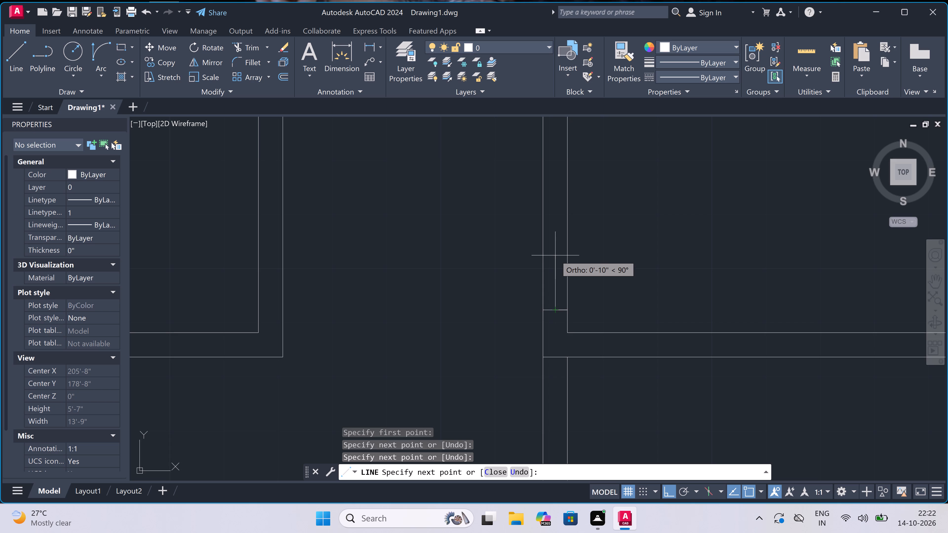
text(2")
key(space)
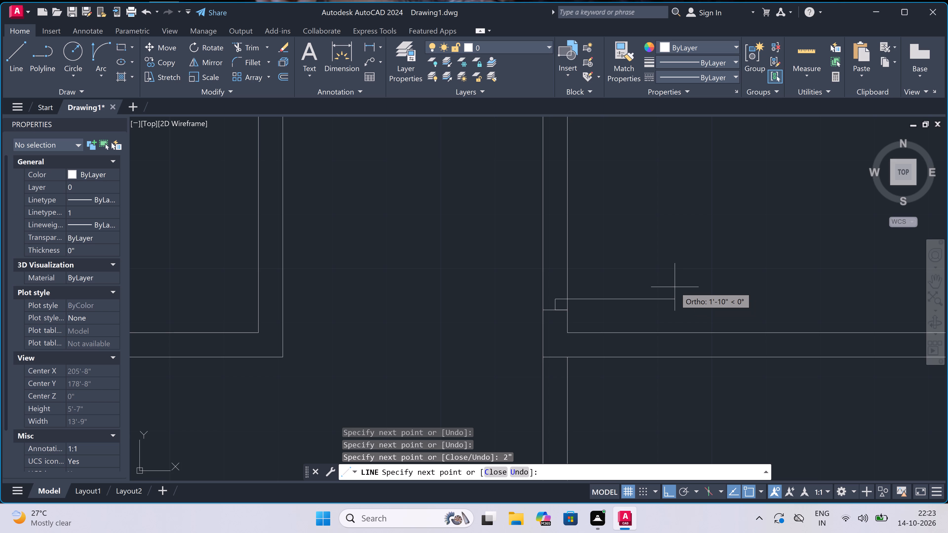
text(3'v)
key(space)
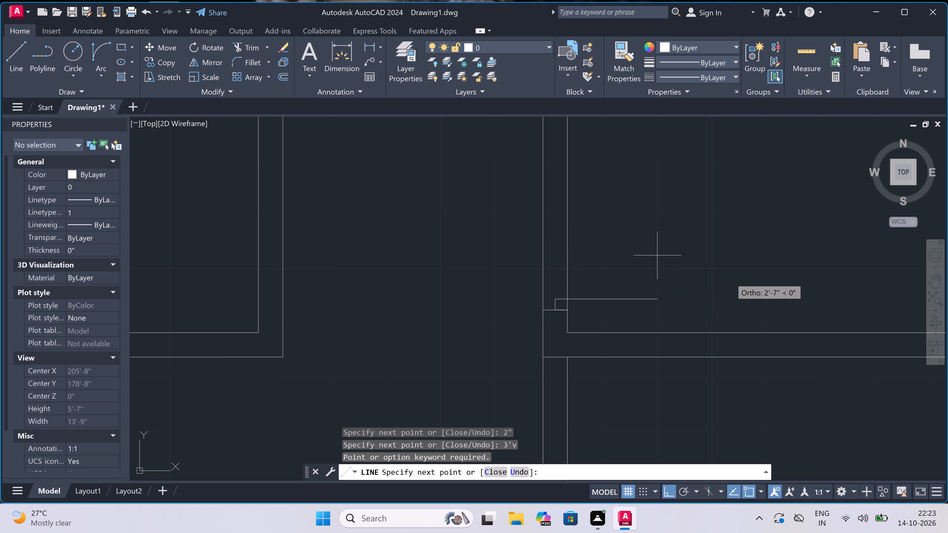
text(3')
key(space)
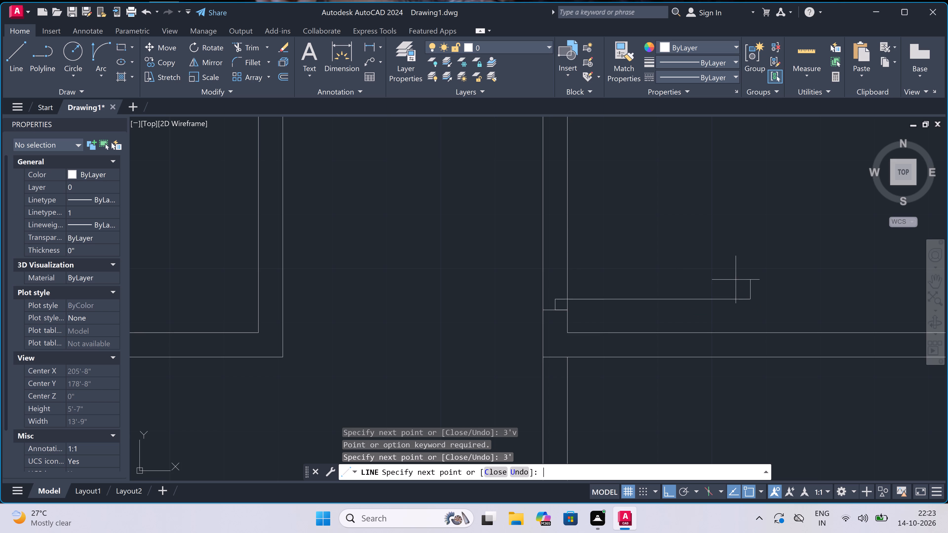
key(Escape)
Draw the opposite jamb line across the top-right room's left wall above the 3' leaf, with a 2" downward stop from its midpoint.
scroll(506, 279, down, 3)
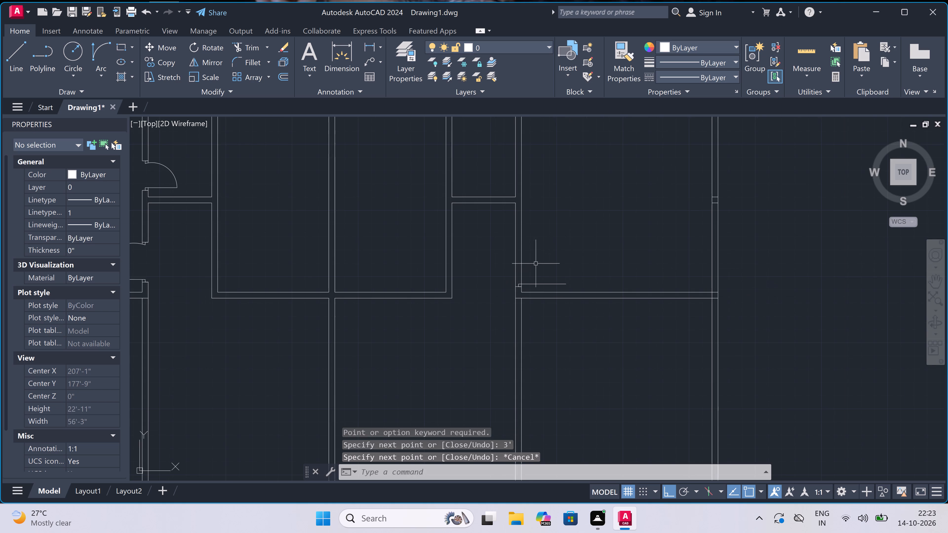
scroll(546, 255, up, 3)
key(space)
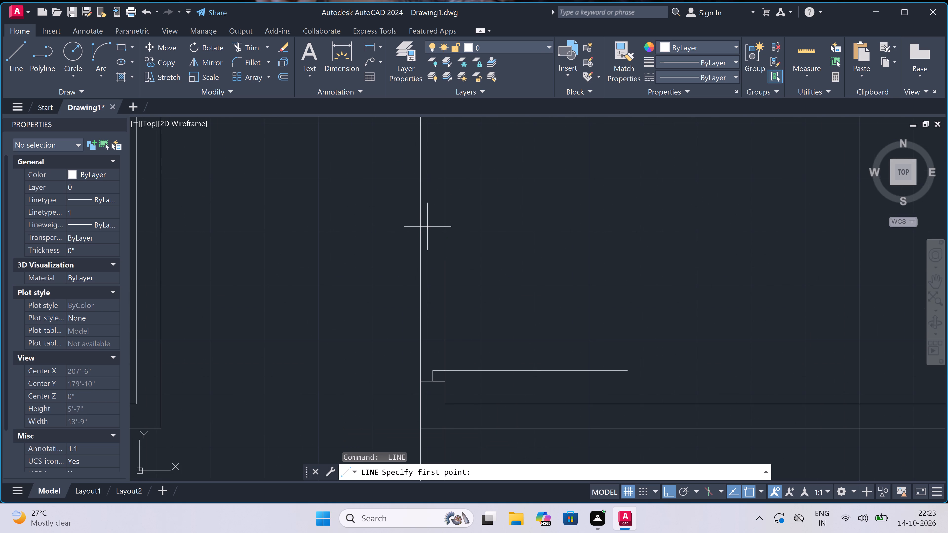
drag(423, 225, 425, 225)
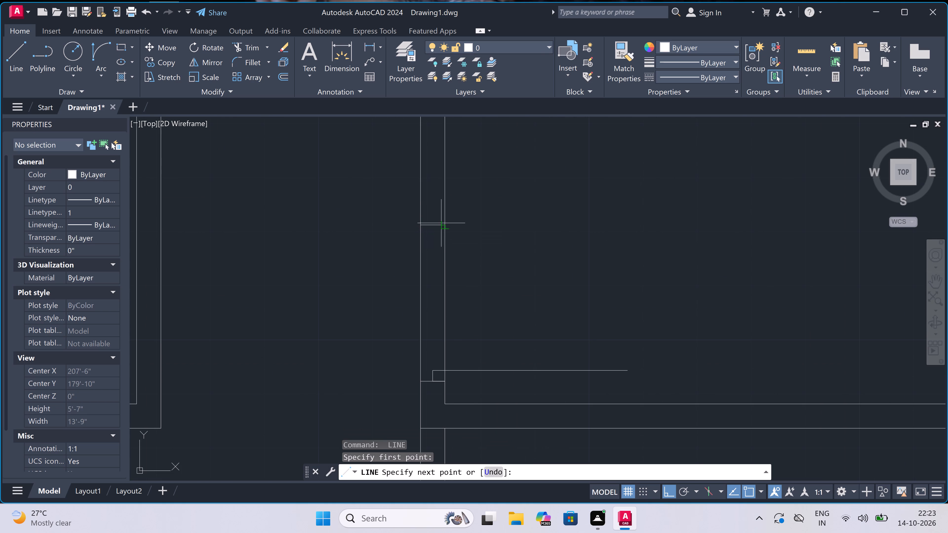
click(444, 223)
click(434, 225)
key(2)
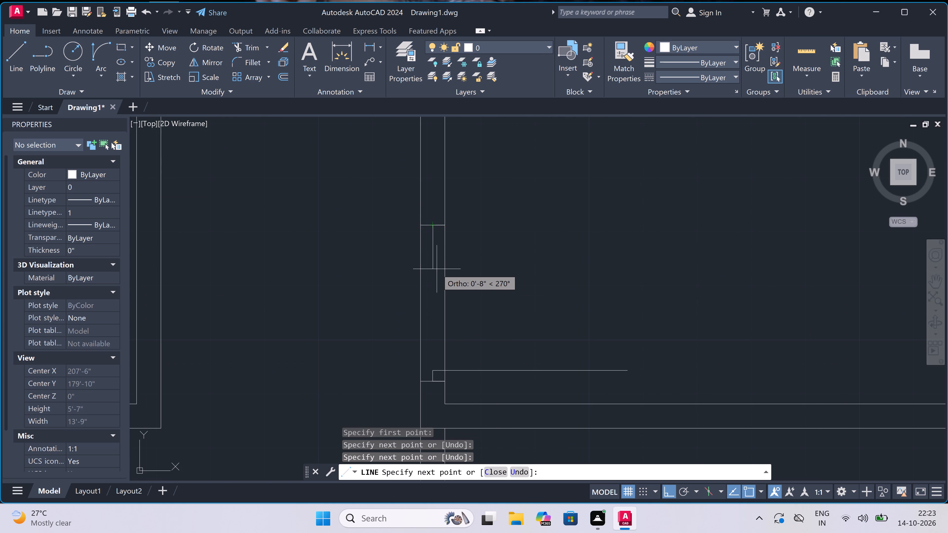
text(")
key(space)
key(Escape)
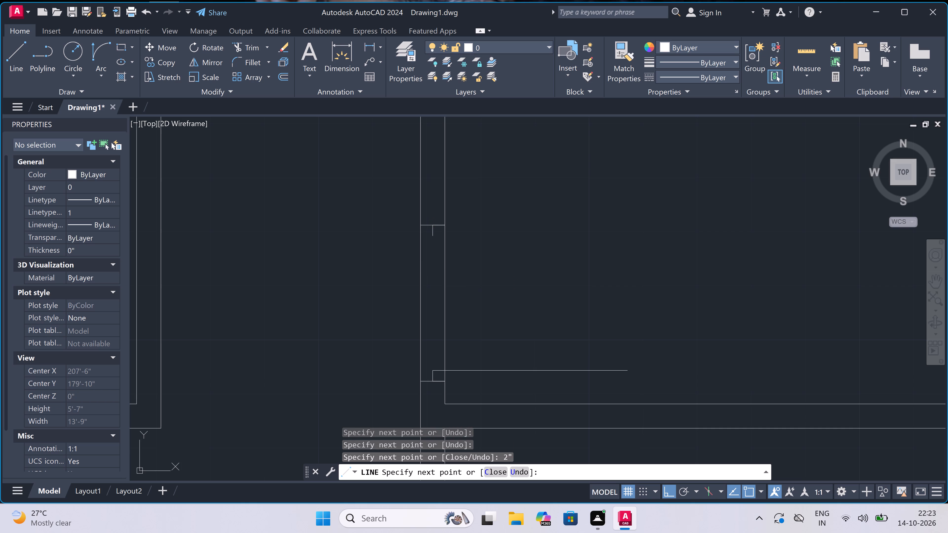
Draw the top-right room's door swing as a Start, End, Direction arc from the 3' leaf's free end to the upper 2" stop.
click(103, 46)
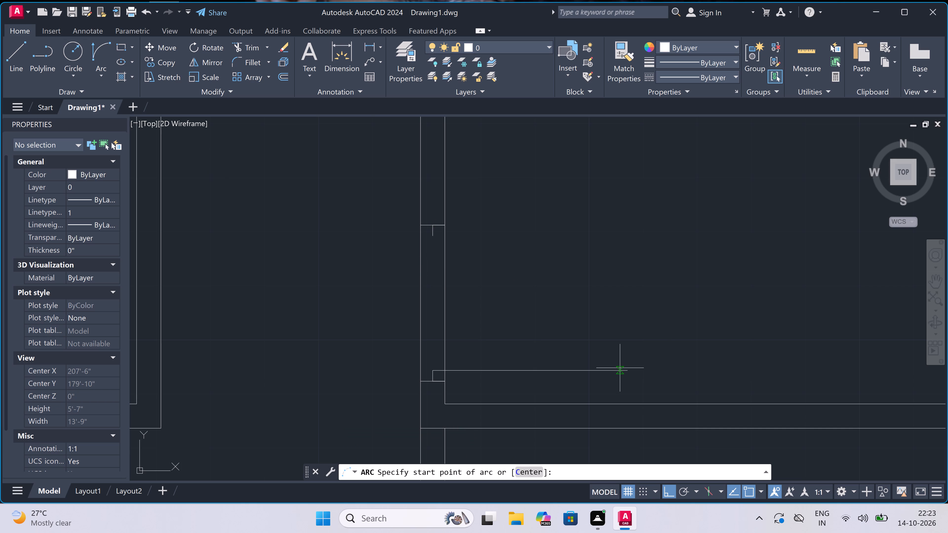
click(631, 370)
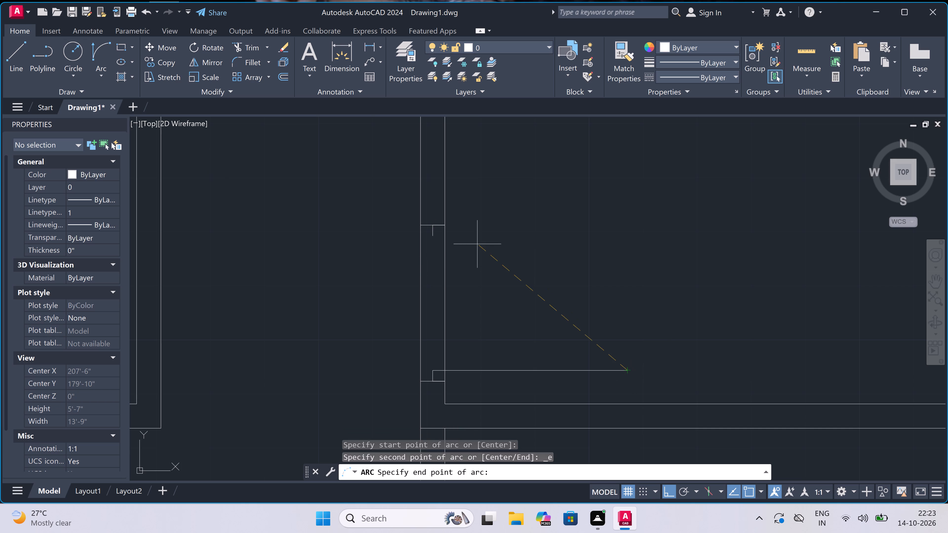
click(434, 235)
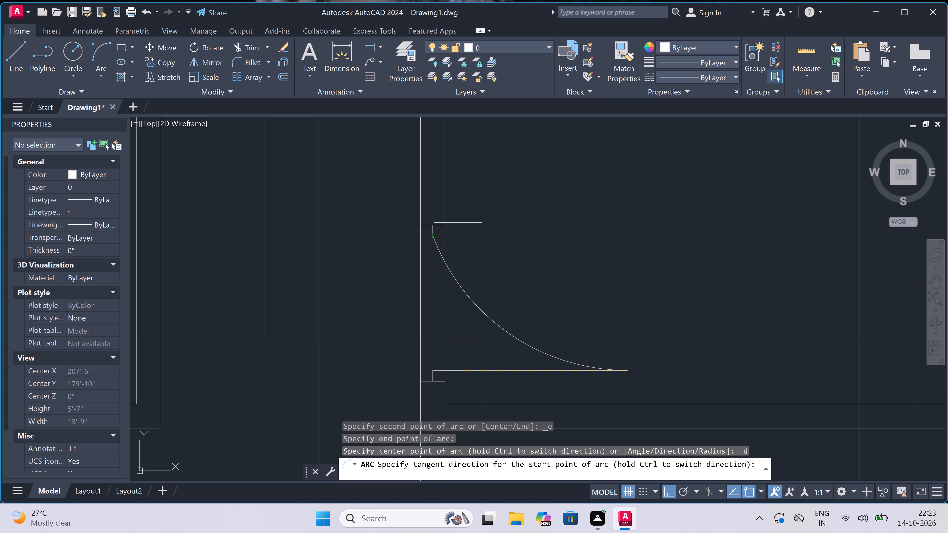
click(500, 201)
Trim both wall lines between the top-right room's door jambs to open the doorway.
key(t)
key(r)
key(space)
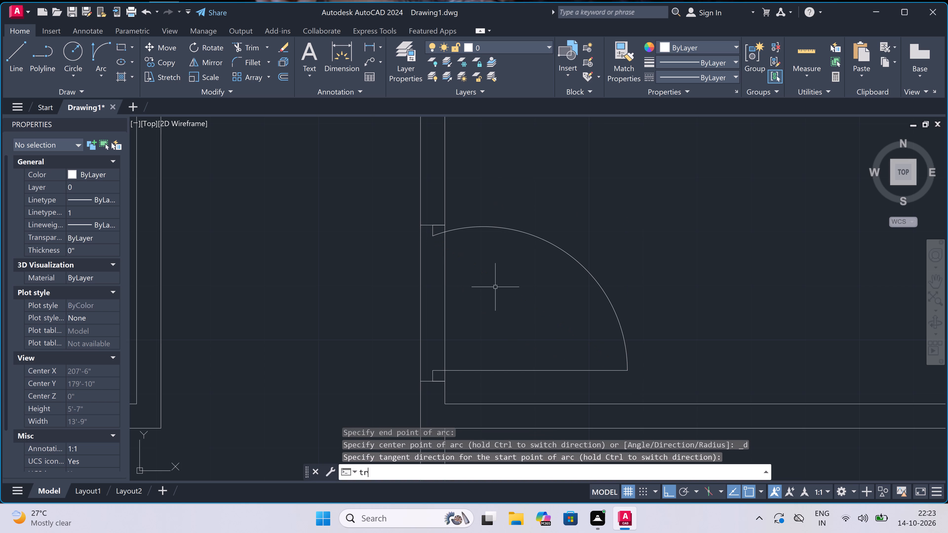
click(495, 287)
click(404, 295)
Trim away the two stray short lines crossing the top-right room's outer right wall.
scroll(412, 286, down, 5)
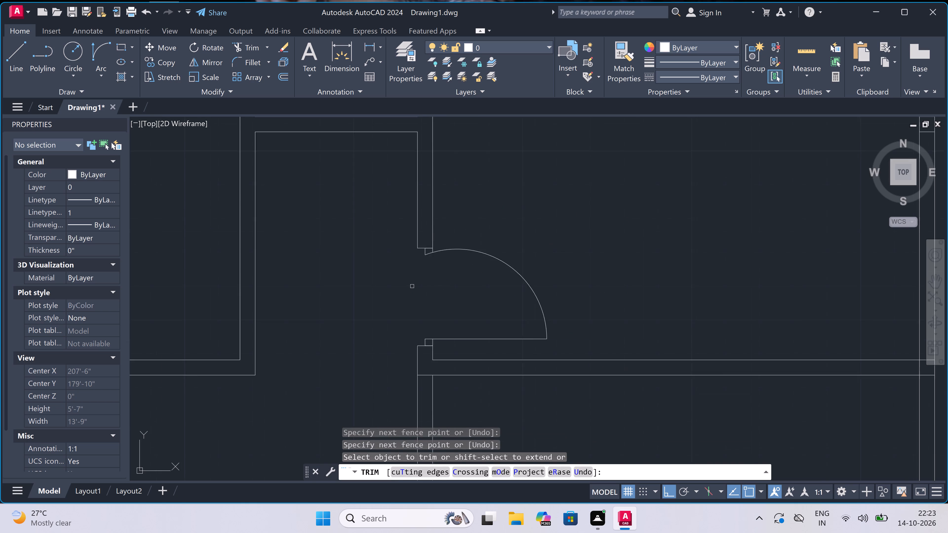
scroll(412, 286, down, 1)
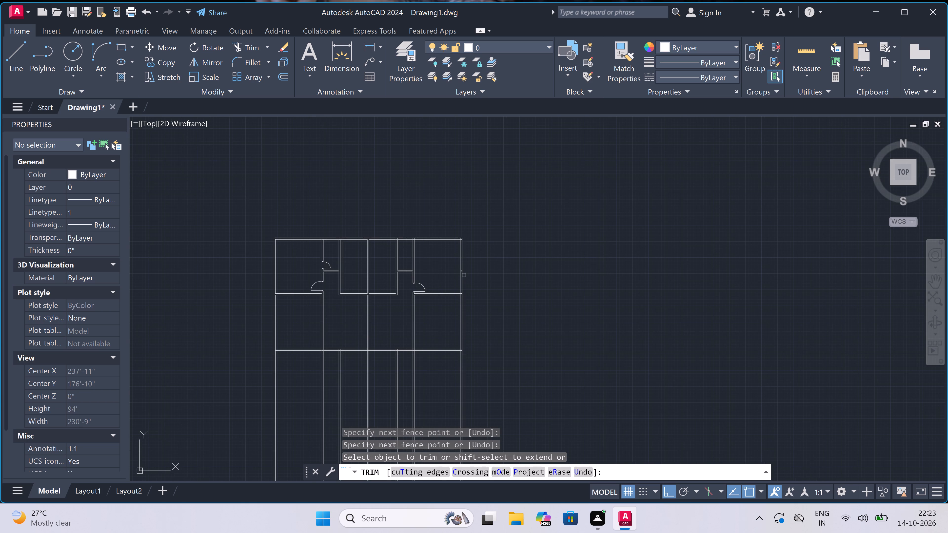
scroll(461, 271, up, 8)
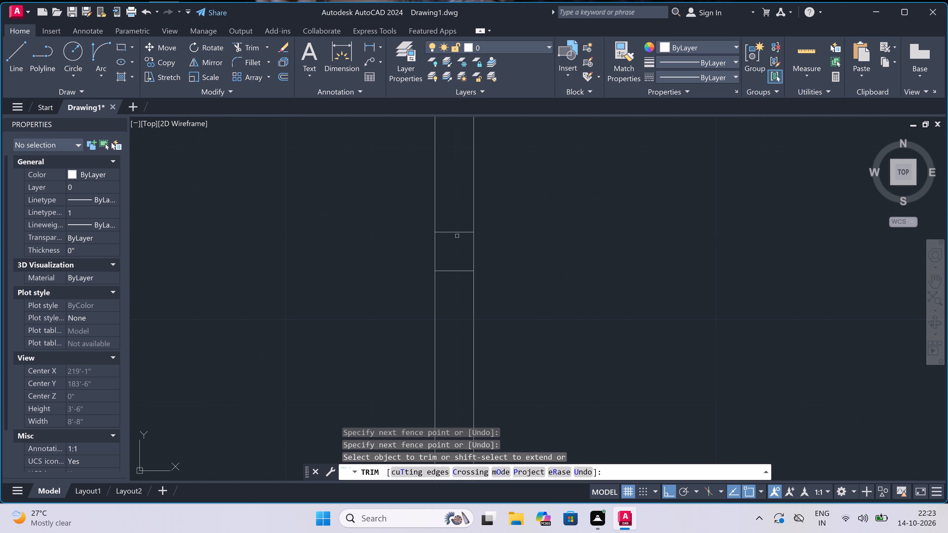
click(460, 214)
click(457, 298)
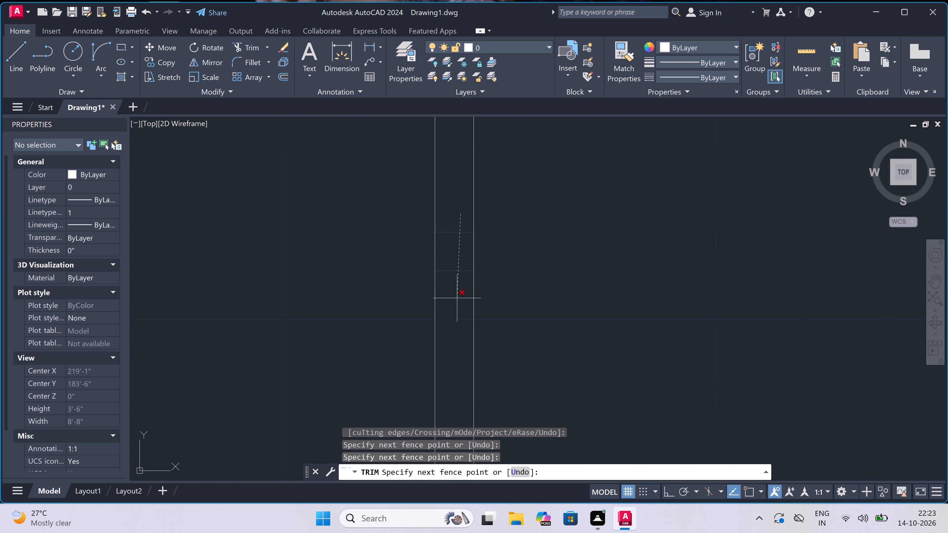
Trim the overlapping inner wall lines at the plan's top-right outer corner.
scroll(458, 291, down, 6)
scroll(460, 199, up, 5)
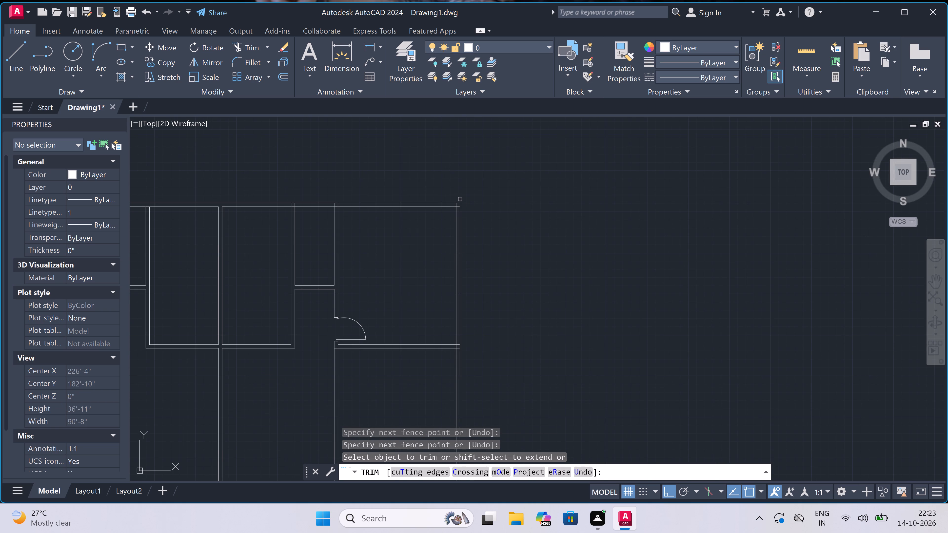
scroll(441, 225, up, 3)
drag(381, 248, 381, 248)
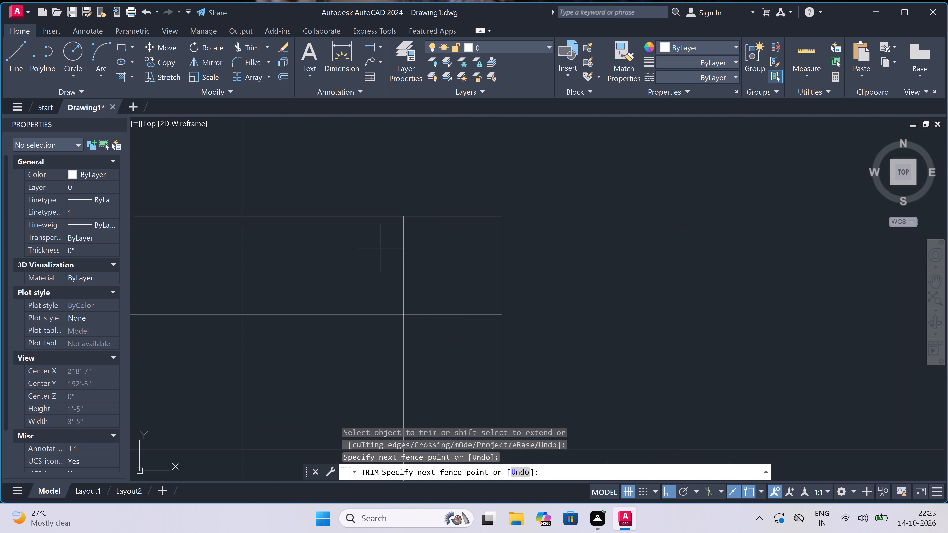
drag(381, 248, 384, 248)
drag(445, 351, 446, 346)
scroll(451, 289, down, 11)
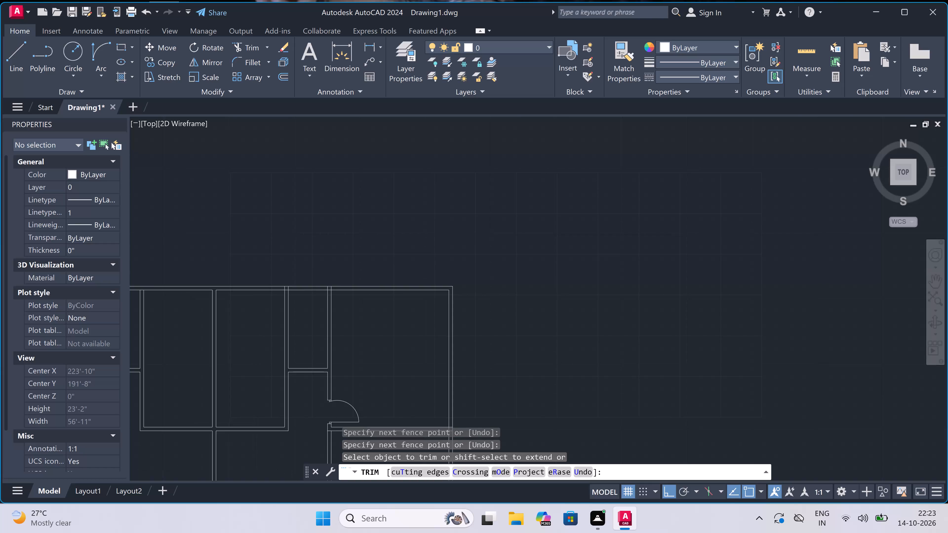
Trim the overlapping lines where the top-right room's bottom wall meets the outer right wall.
scroll(450, 403, up, 4)
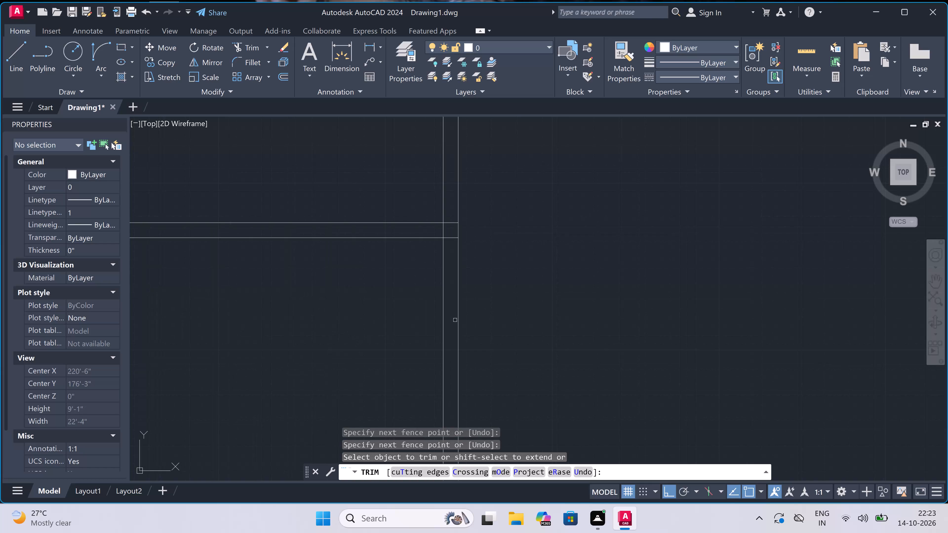
scroll(440, 220, up, 4)
click(451, 270)
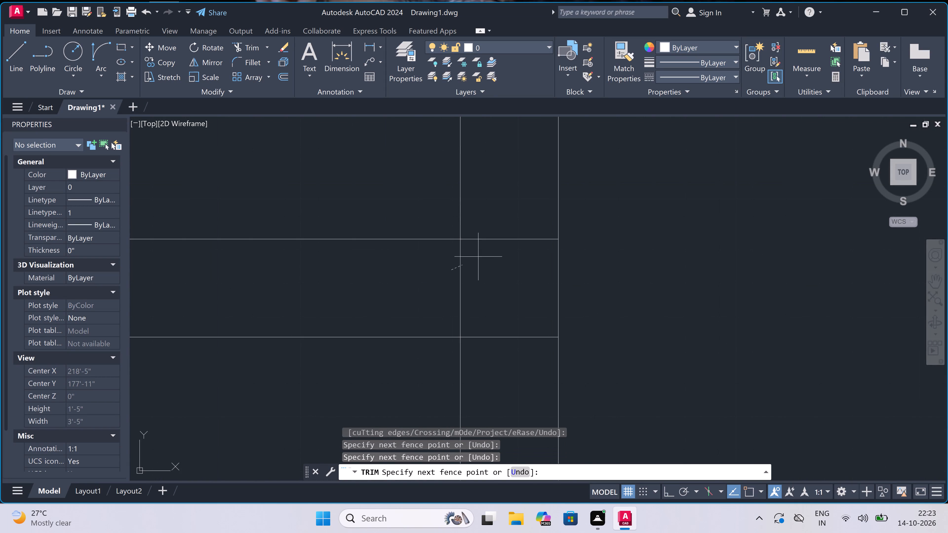
click(500, 229)
click(500, 229)
drag(497, 387, 498, 379)
Examine the upper rooms' walls and junctions for remaining untrimmed lines, ending the Trim command.
scroll(508, 282, down, 12)
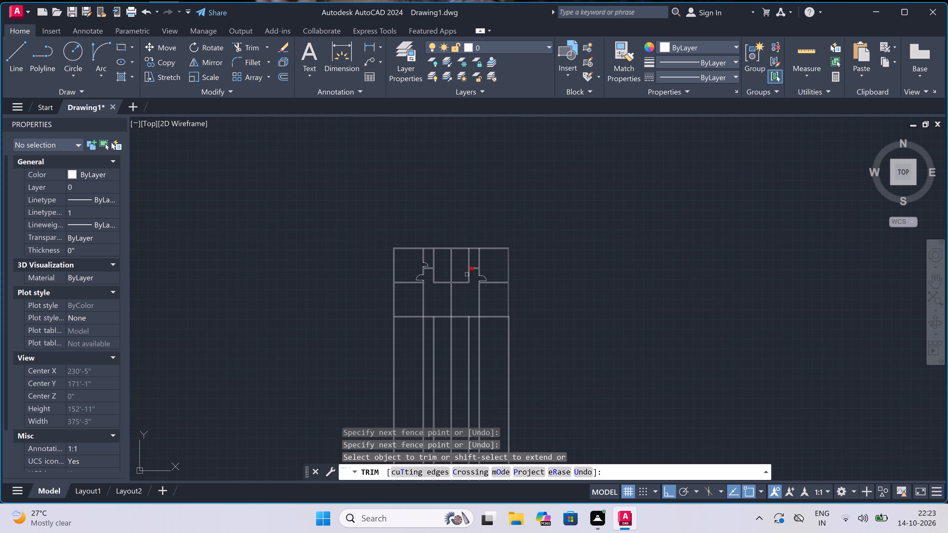
scroll(397, 282, up, 5)
scroll(392, 280, down, 1)
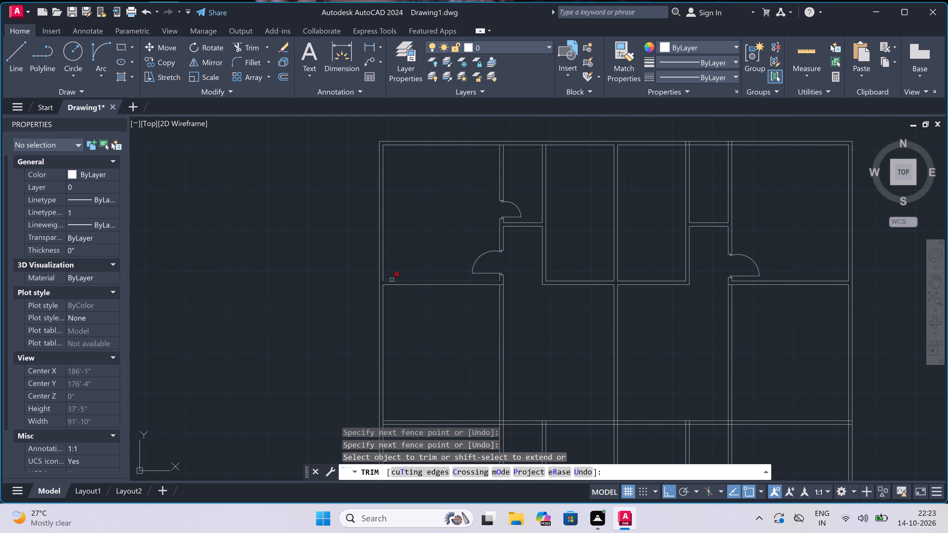
scroll(392, 280, down, 1)
scroll(423, 334, down, 3)
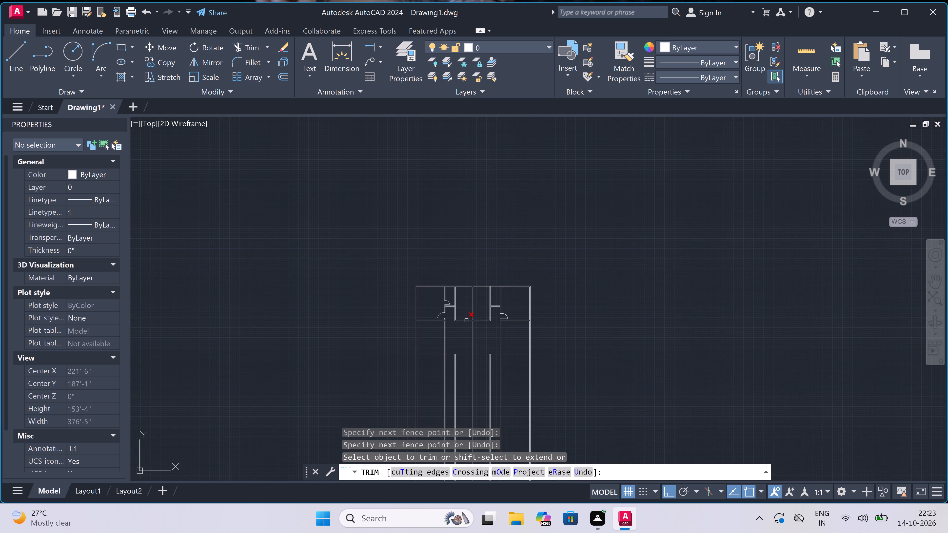
key(Escape)
scroll(456, 353, down, 2)
scroll(458, 367, up, 2)
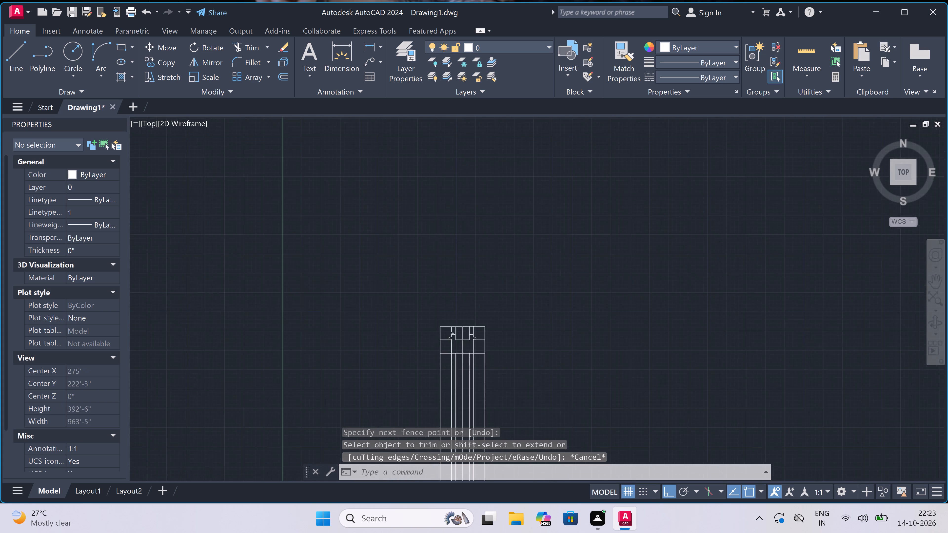
Erase the two pairs of vertical wall lines below the long horizontal wall, on either side of the centre wall.
scroll(458, 367, up, 2)
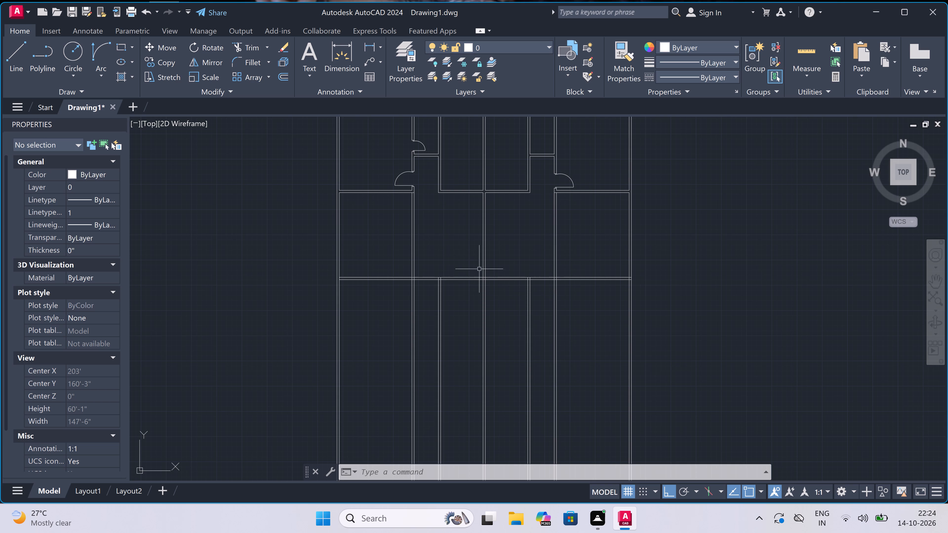
scroll(489, 260, down, 2)
scroll(491, 291, up, 2)
click(446, 286)
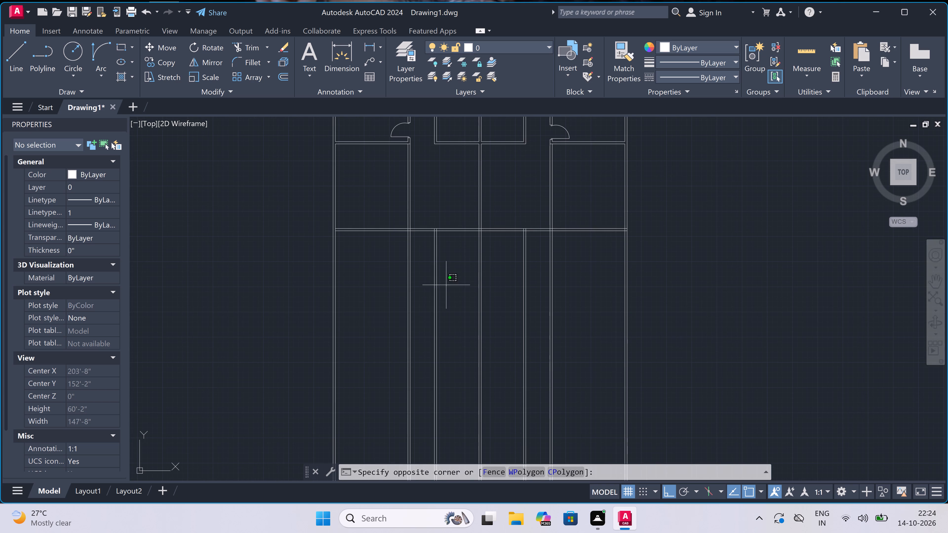
click(421, 318)
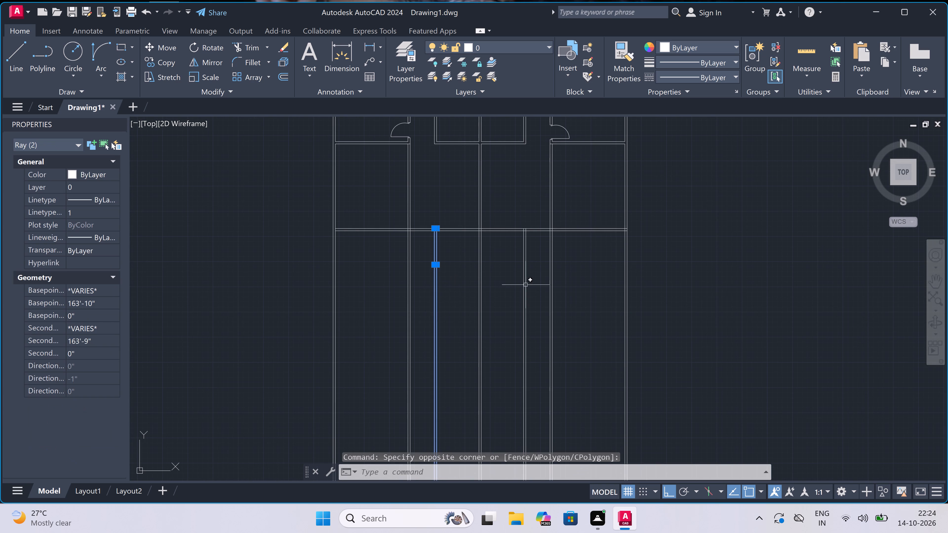
drag(534, 279, 528, 284)
click(499, 307)
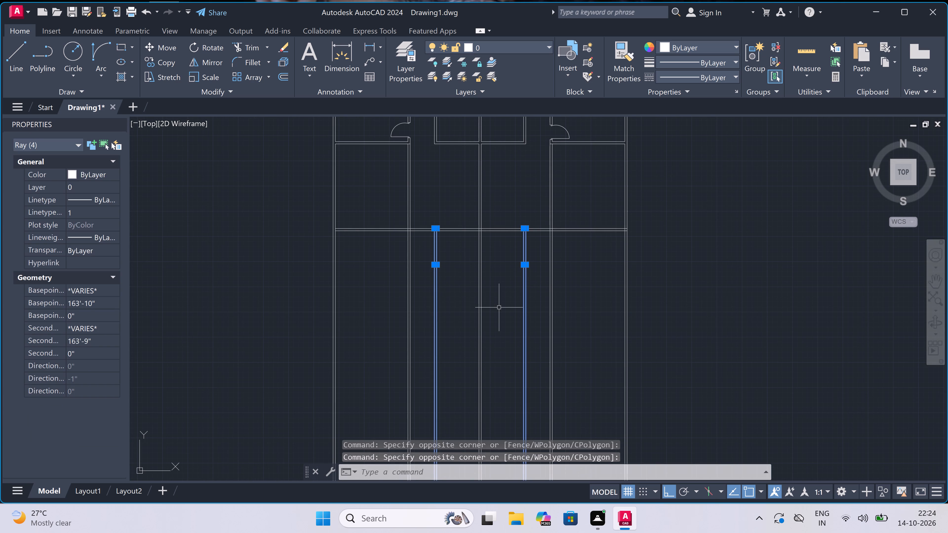
key(Delete)
In the middle-left room's right wall, just below its top wall, draw a jamb line with a 2" stop and 3' door leaf into the room.
scroll(502, 307, down, 1)
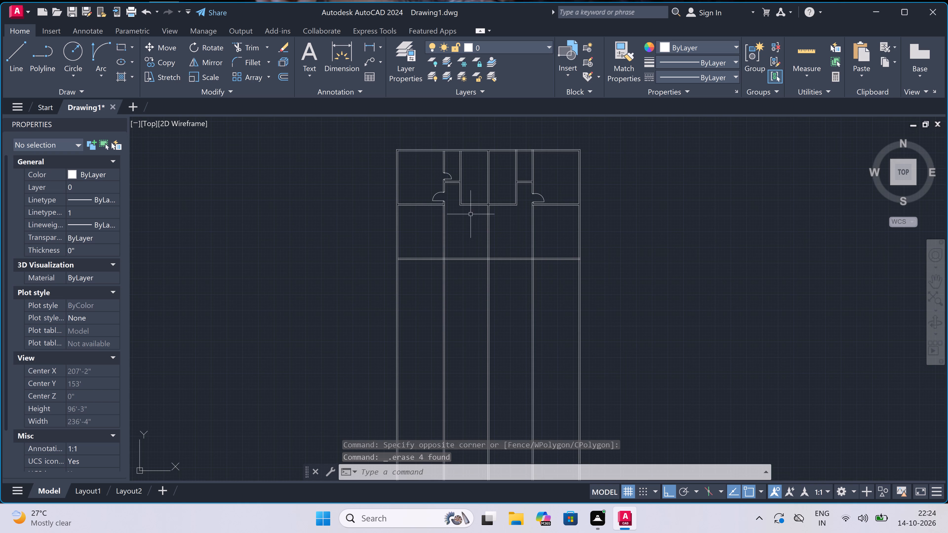
scroll(441, 199, up, 4)
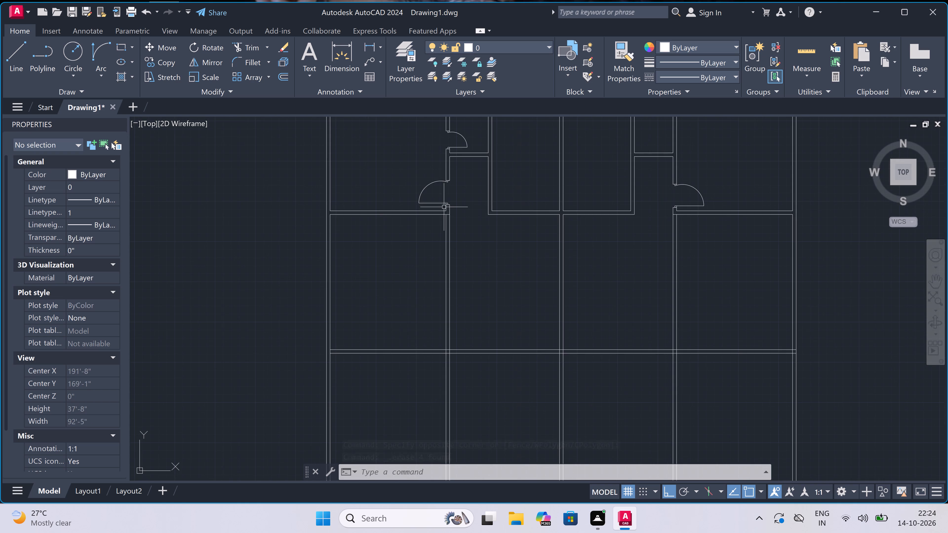
scroll(445, 207, up, 1)
scroll(445, 206, down, 2)
scroll(451, 171, down, 2)
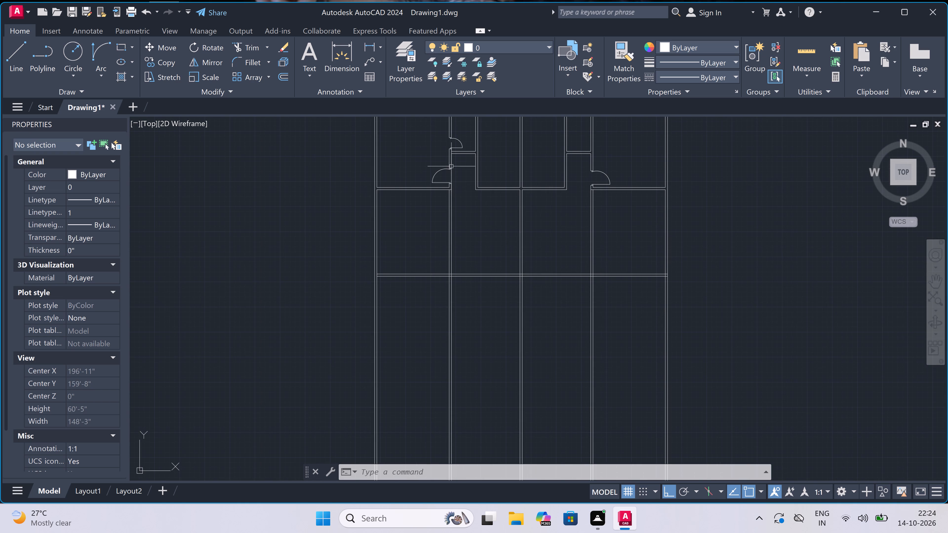
scroll(451, 166, up, 5)
scroll(449, 238, down, 3)
scroll(445, 267, up, 2)
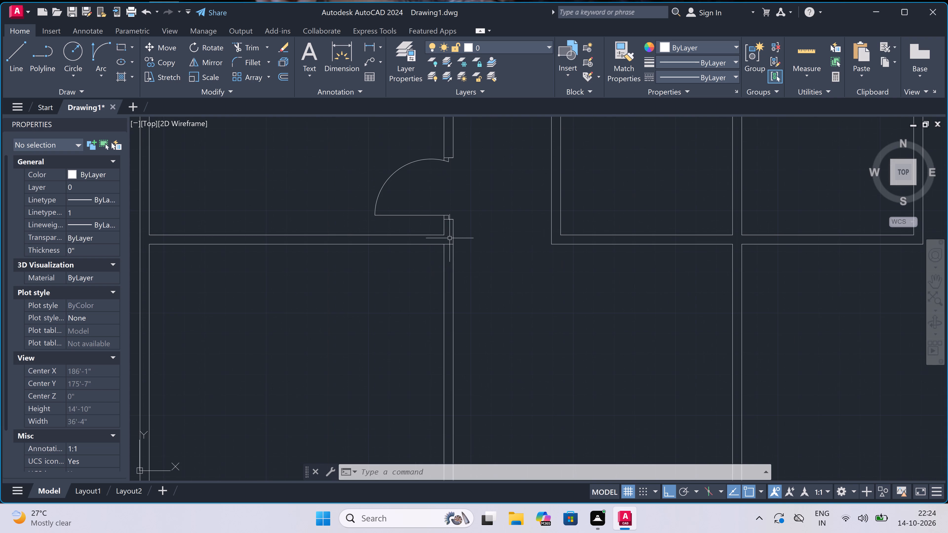
scroll(451, 224, up, 2)
text(l)
key(space)
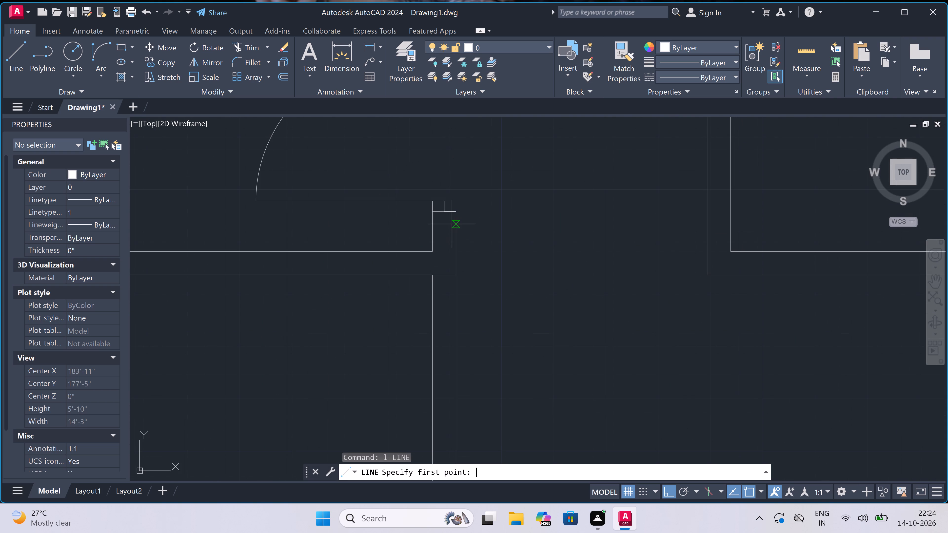
click(434, 307)
click(453, 308)
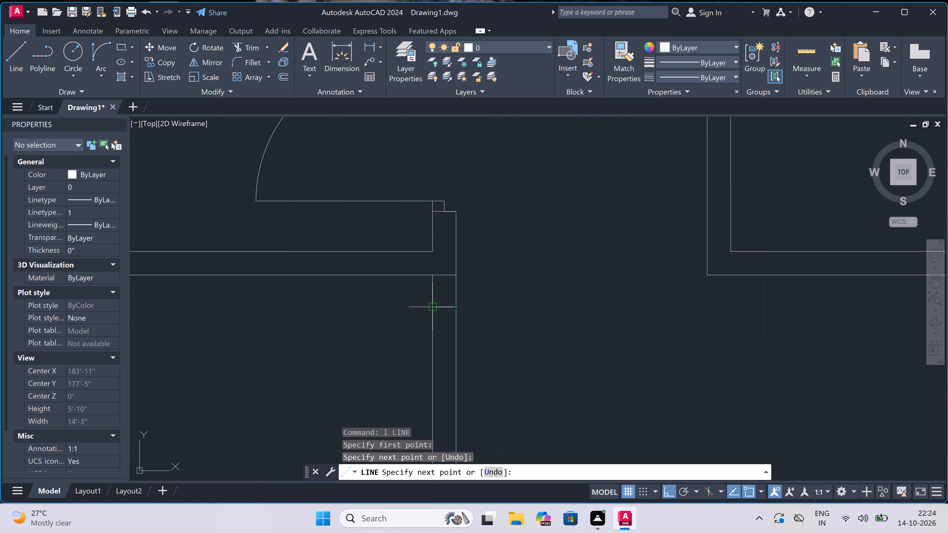
click(441, 310)
text(2")
key(space)
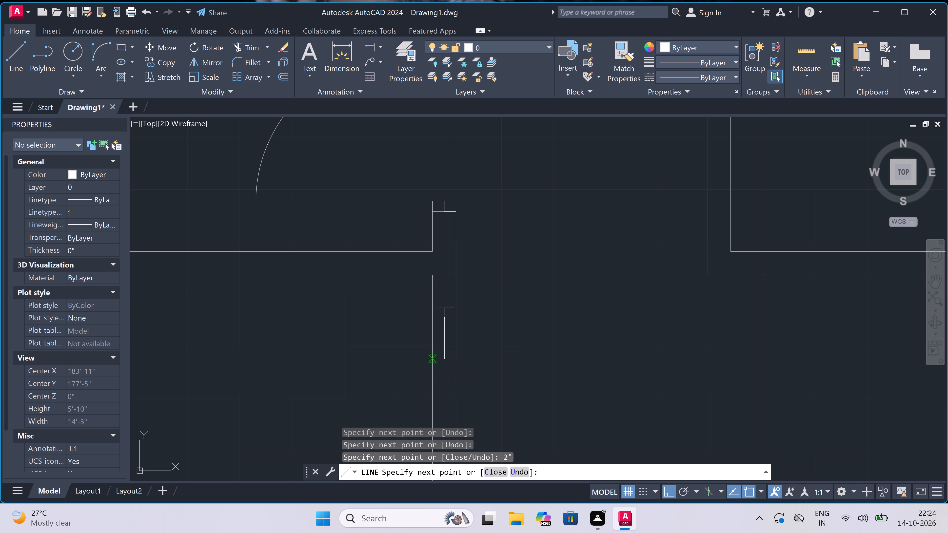
text(3')
key(space)
key(Escape)
Draw the opposite jamb line across the same wall below the leaf, with a 2" stop line going up from its midpoint.
key(space)
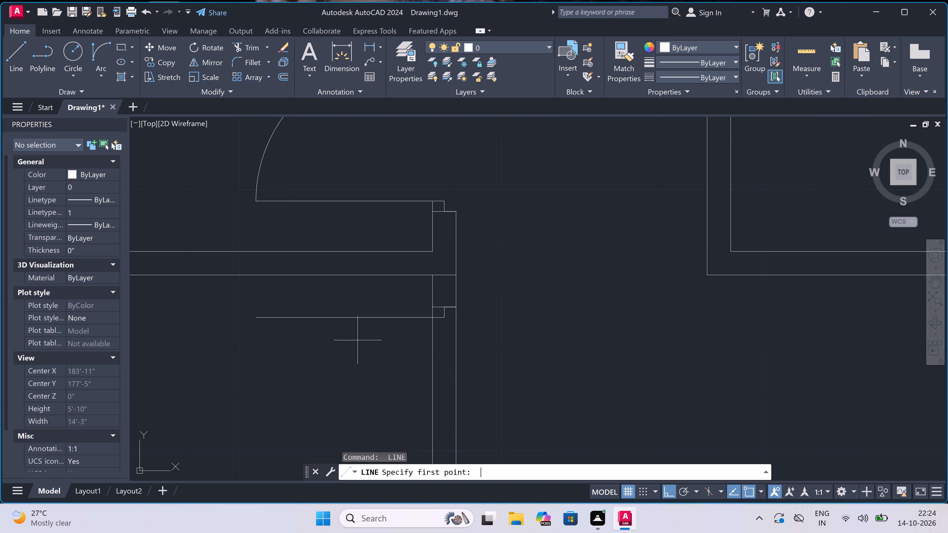
scroll(416, 237, down, 3)
scroll(418, 280, up, 3)
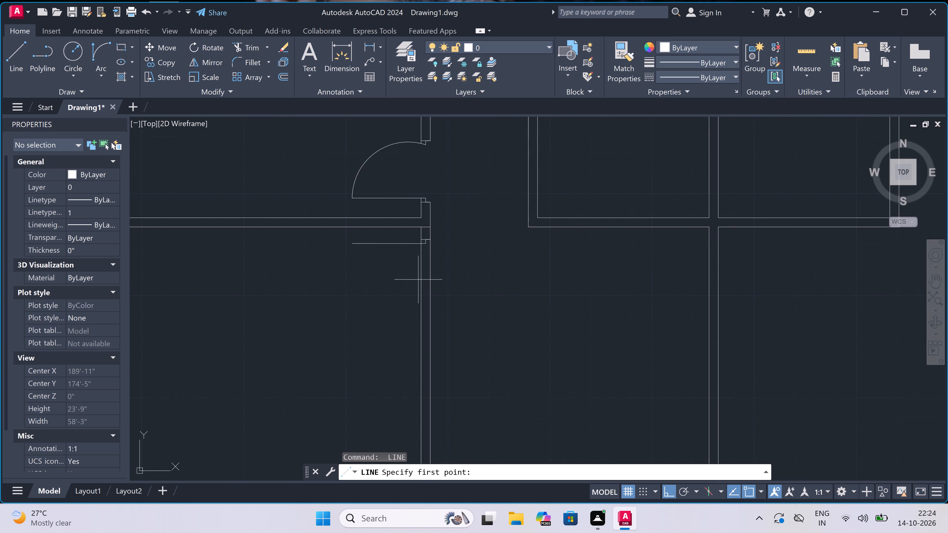
click(428, 326)
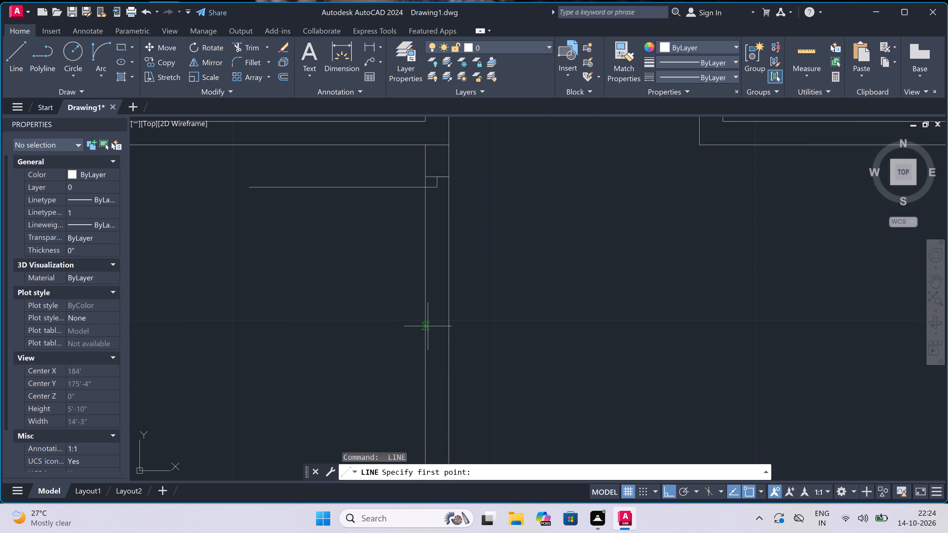
click(446, 325)
click(440, 328)
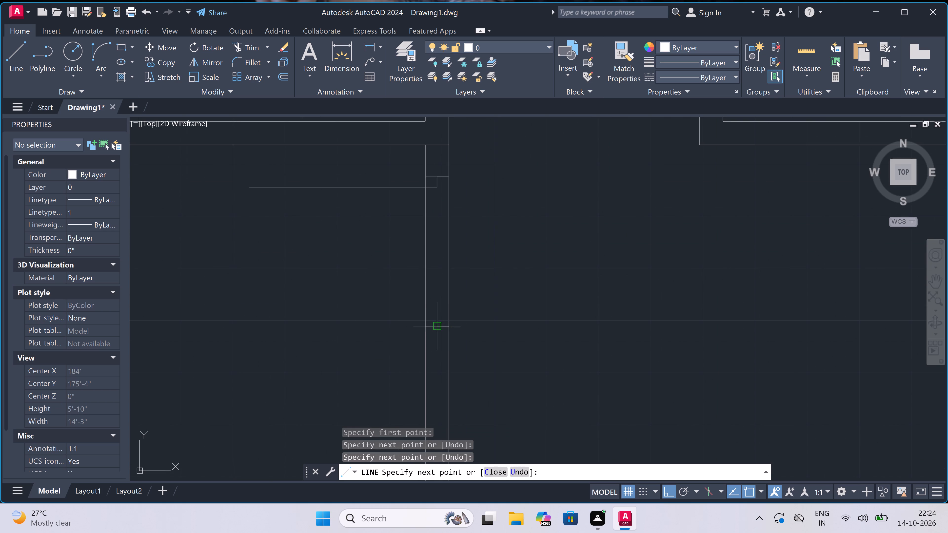
text(2")
key(space)
key(Escape)
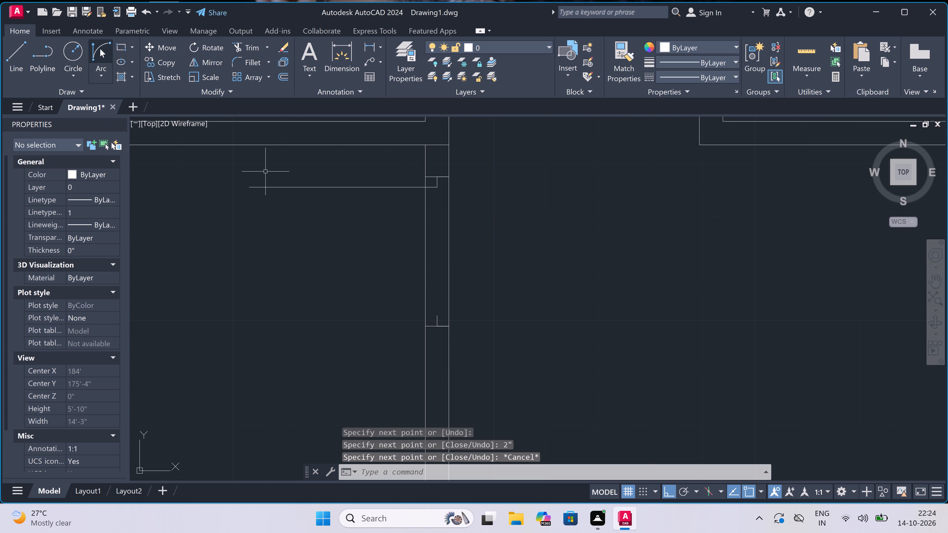
Draw the door swing arc from the leaf's free end to the lower jamb's stop.
click(97, 47)
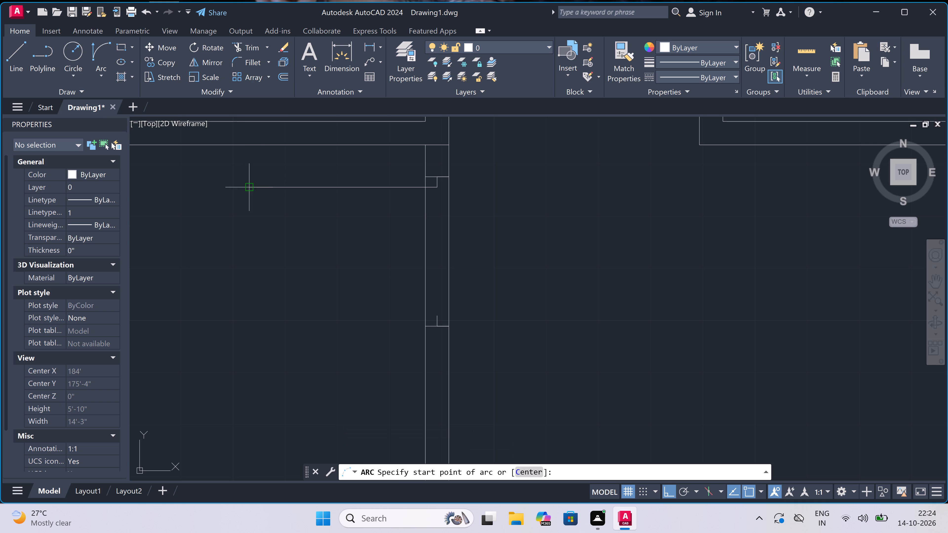
click(247, 188)
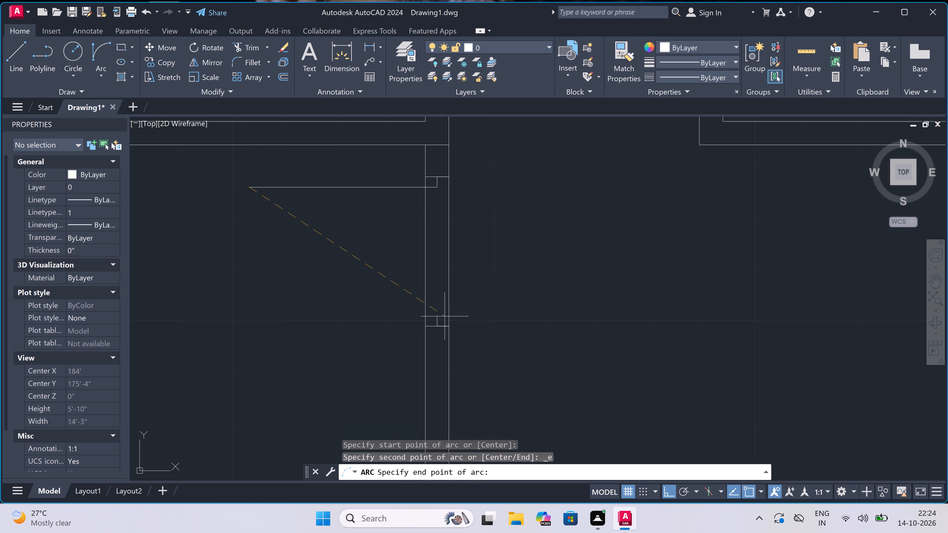
click(439, 315)
click(373, 334)
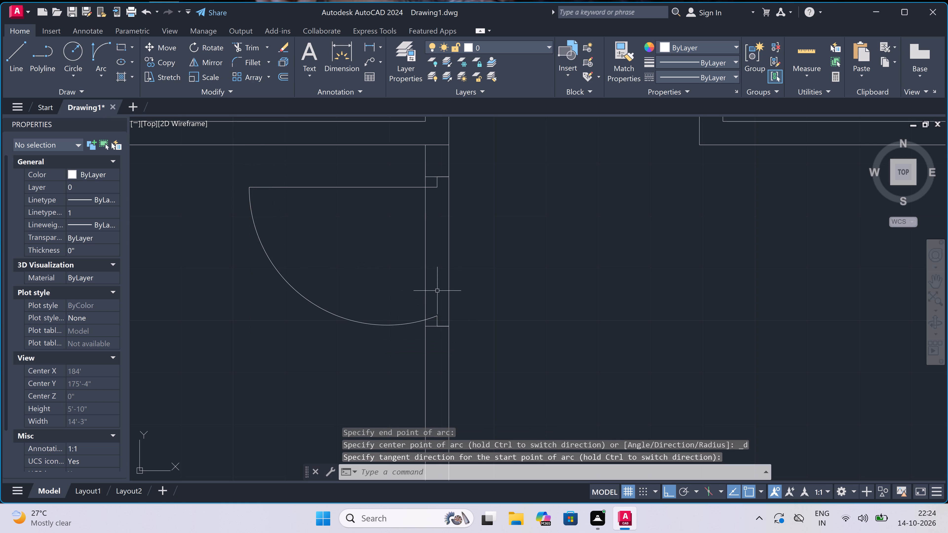
Trim both wall lines between the jambs to open the middle-left room's doorway, ending the Trim command.
key(t)
key(r)
key(space)
click(415, 274)
click(513, 262)
scroll(374, 255, down, 3)
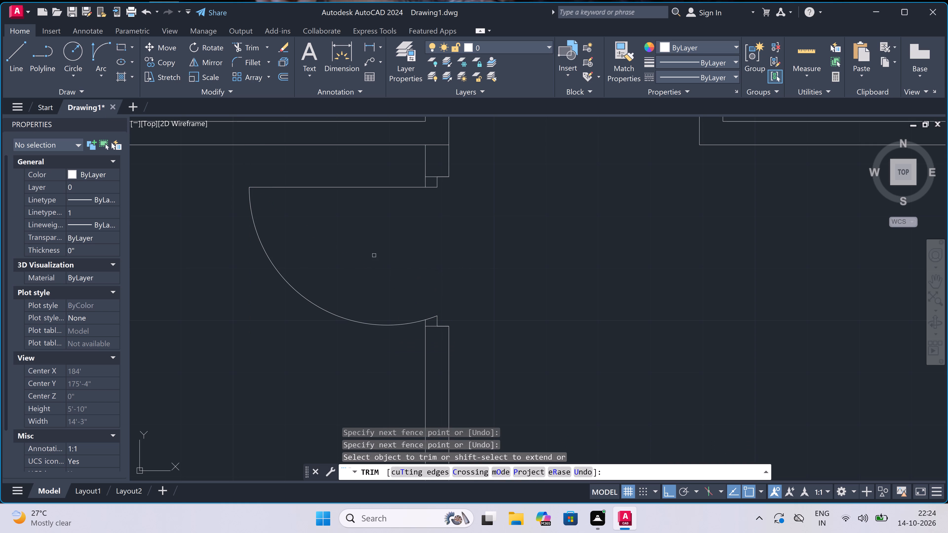
scroll(374, 255, down, 3)
key(Escape)
Draw a jamb line across the middle-right room's left wall, just below its top wall, and return to the line's midpoint.
scroll(532, 247, up, 2)
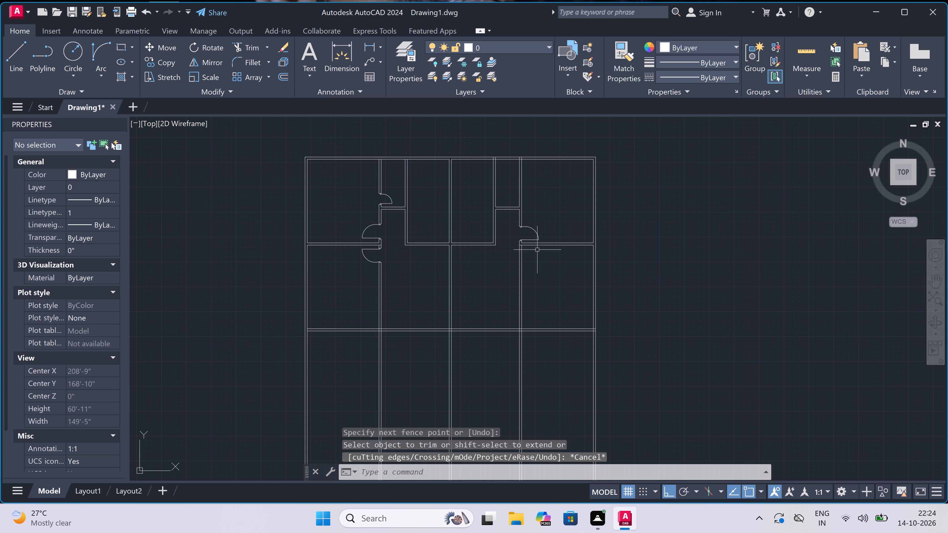
scroll(532, 247, up, 1)
key(l)
key(space)
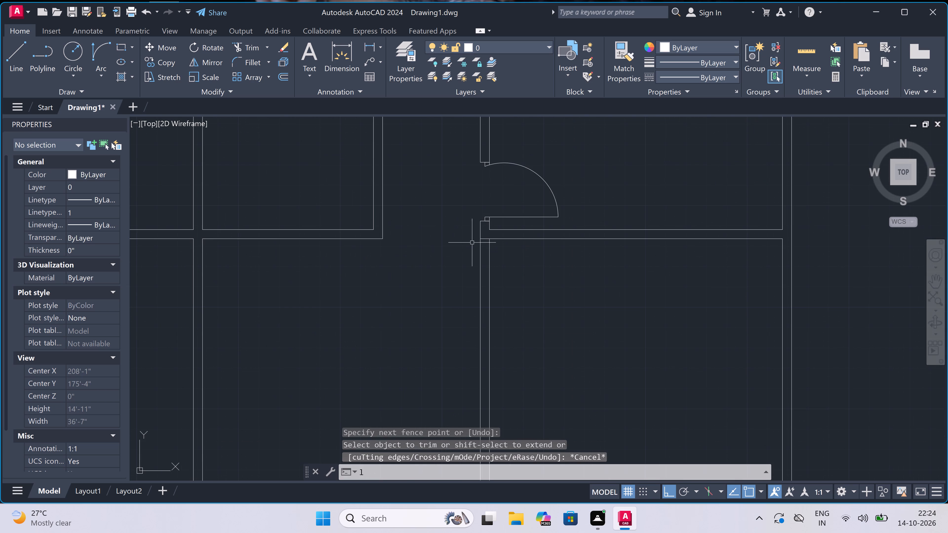
scroll(492, 246, up, 1)
scroll(473, 254, up, 1)
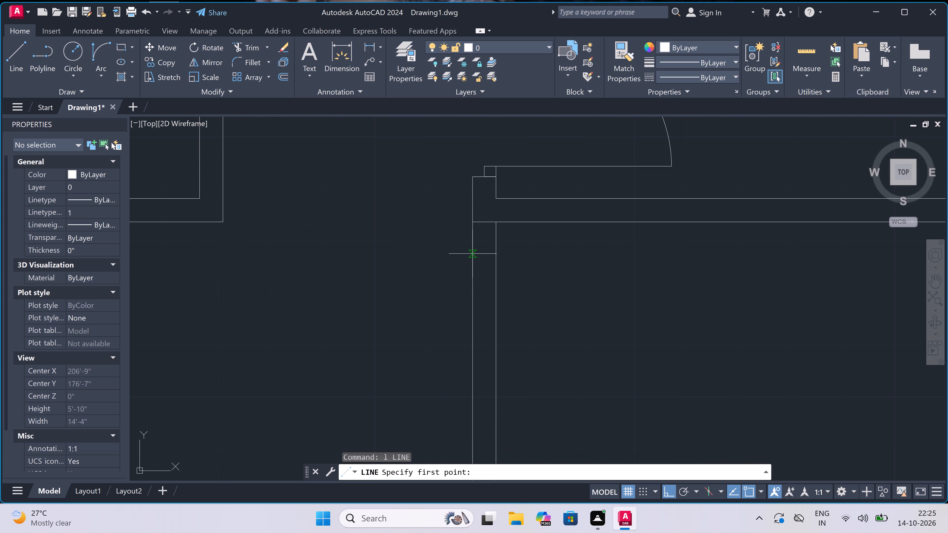
click(473, 254)
click(493, 252)
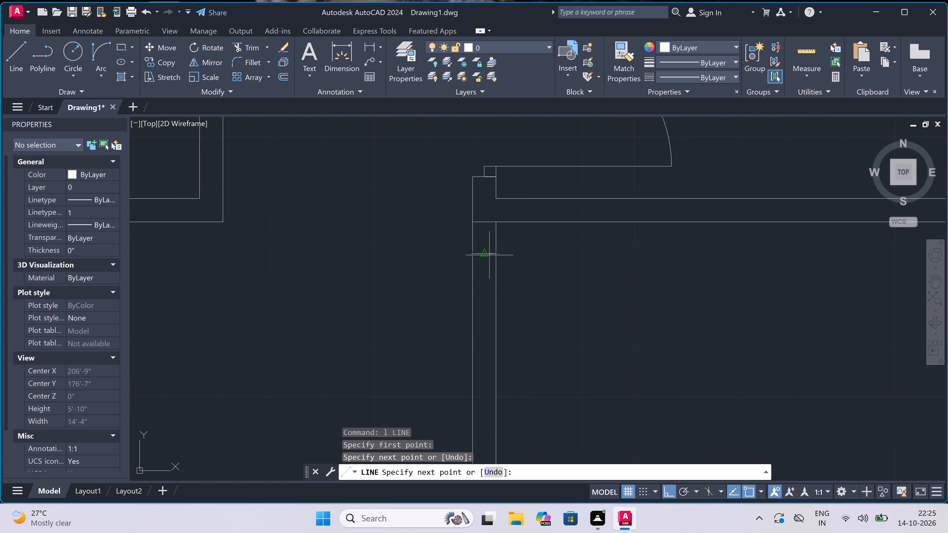
click(489, 255)
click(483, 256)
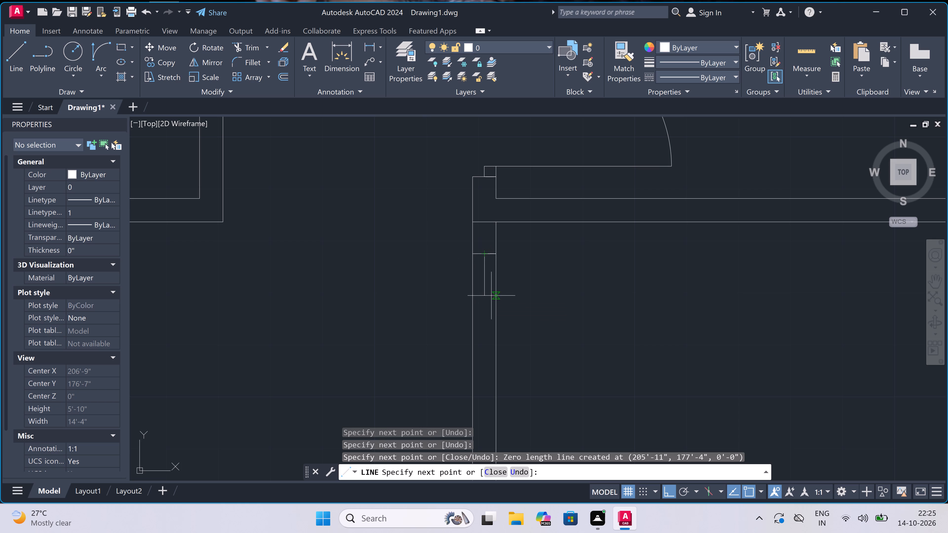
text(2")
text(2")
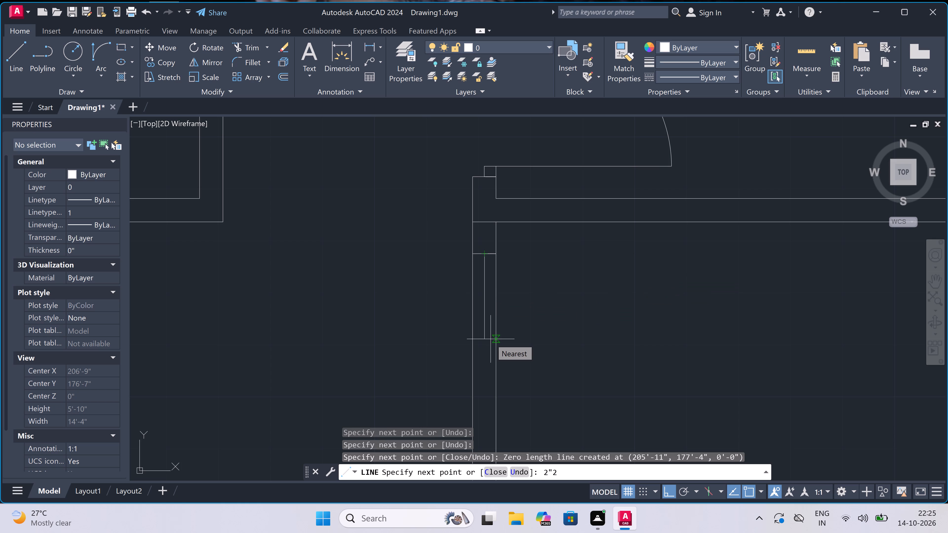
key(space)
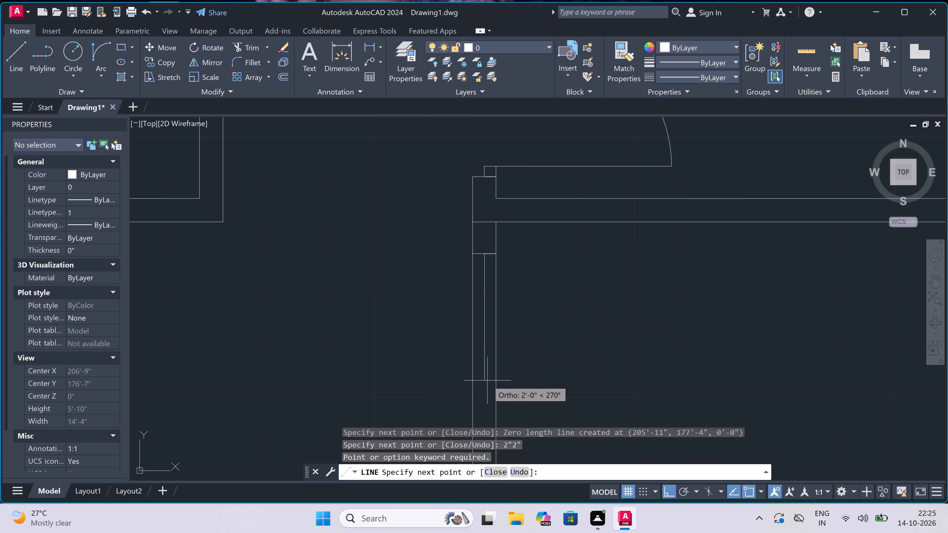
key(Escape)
From the new jamb line's midpoint, draw a 2" stop downward and a 3' door leaf into the middle-right room.
key(space)
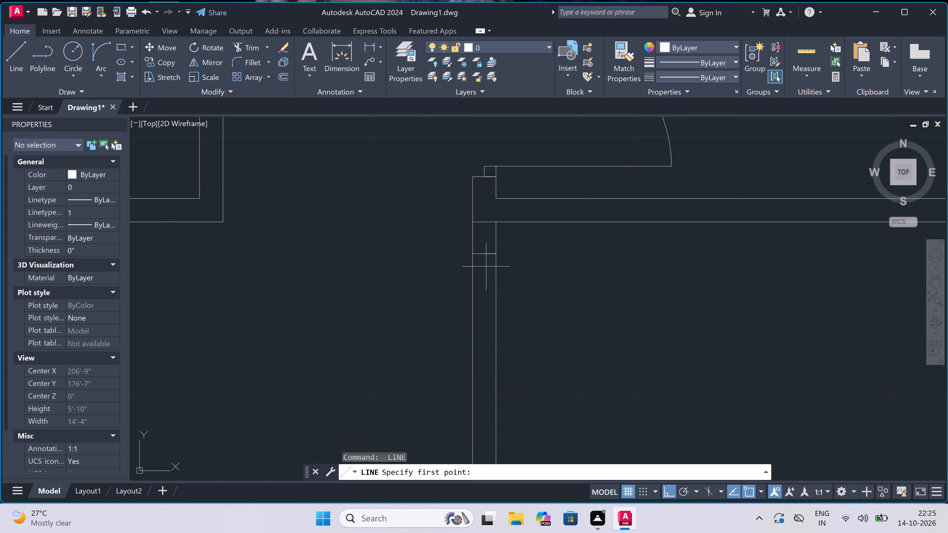
click(482, 253)
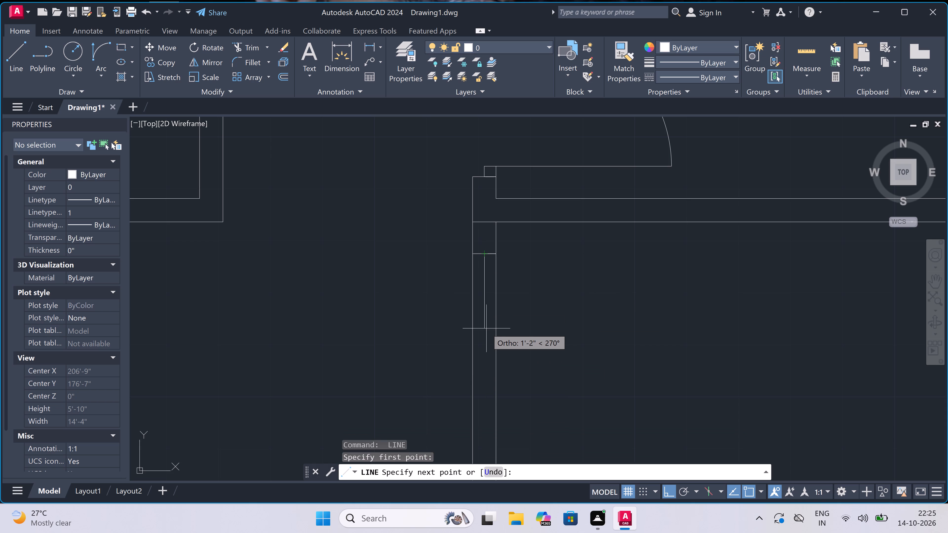
text(2")
key(space)
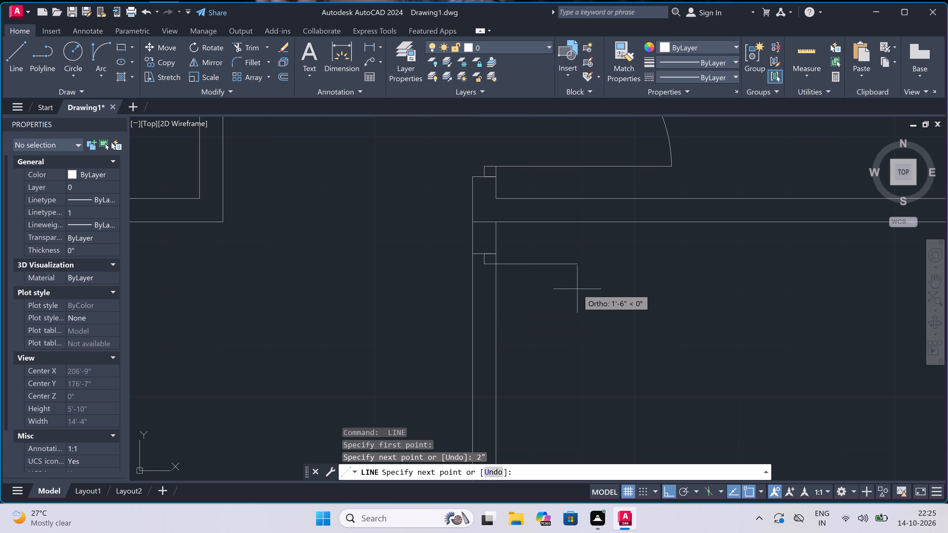
text(3')
key(space)
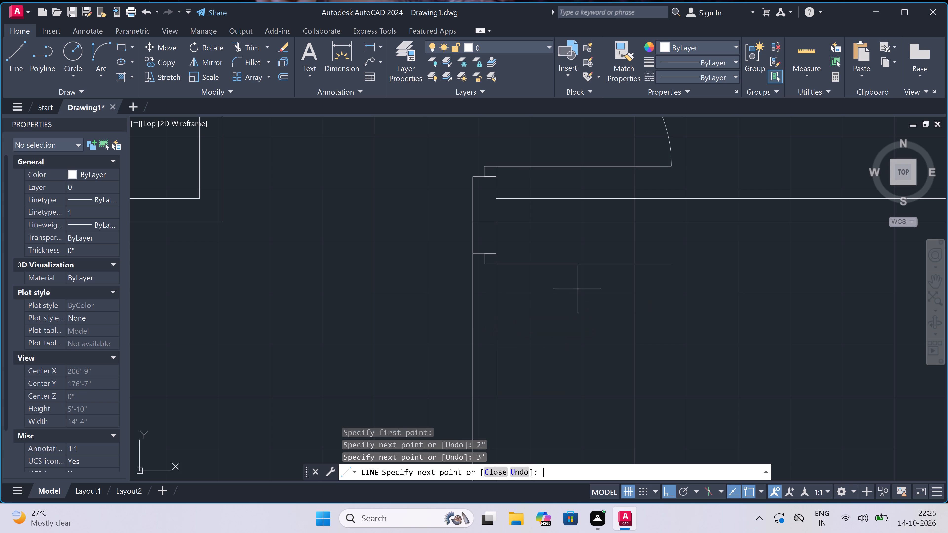
key(Escape)
scroll(493, 244, down, 3)
scroll(513, 254, up, 3)
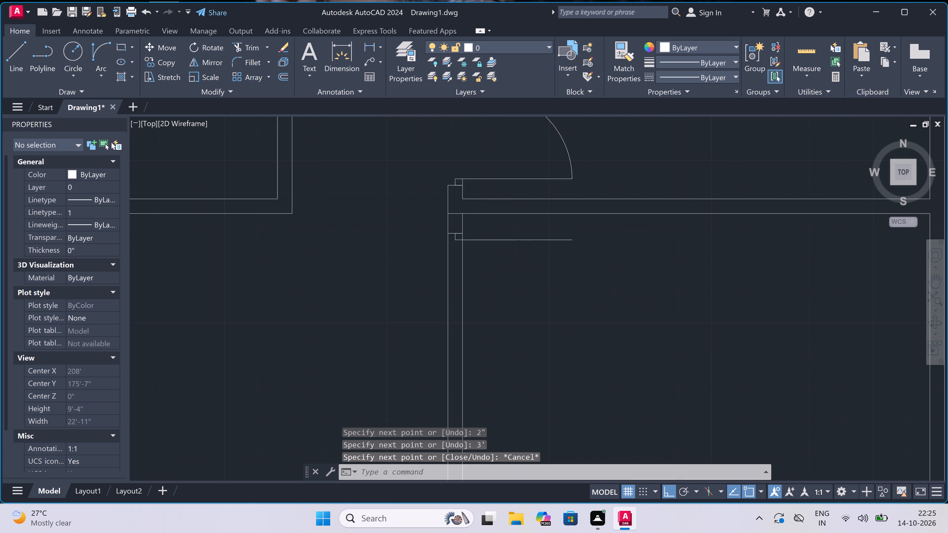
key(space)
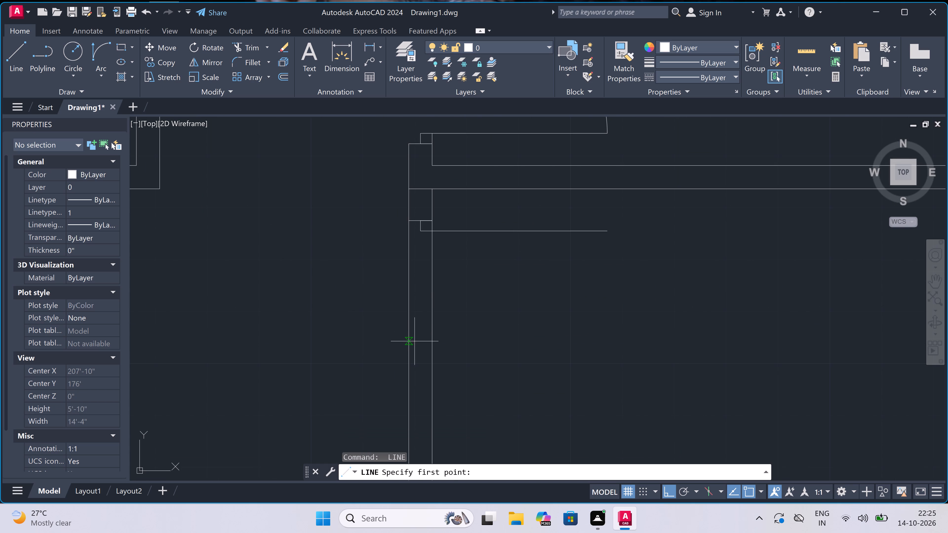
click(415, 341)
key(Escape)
Draw the lower jamb line across the middle-right room's left wall, with a 2" stop upward from its midpoint.
key(space)
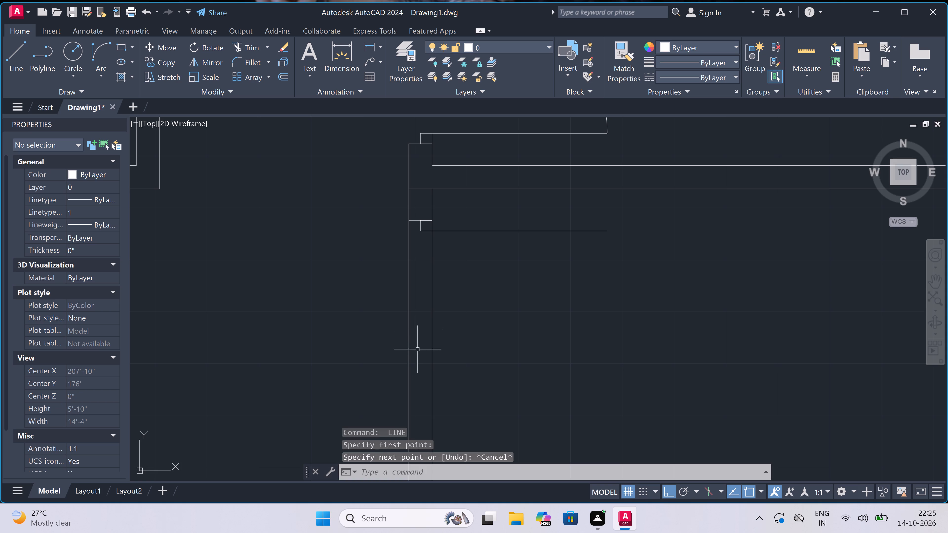
click(409, 340)
click(431, 337)
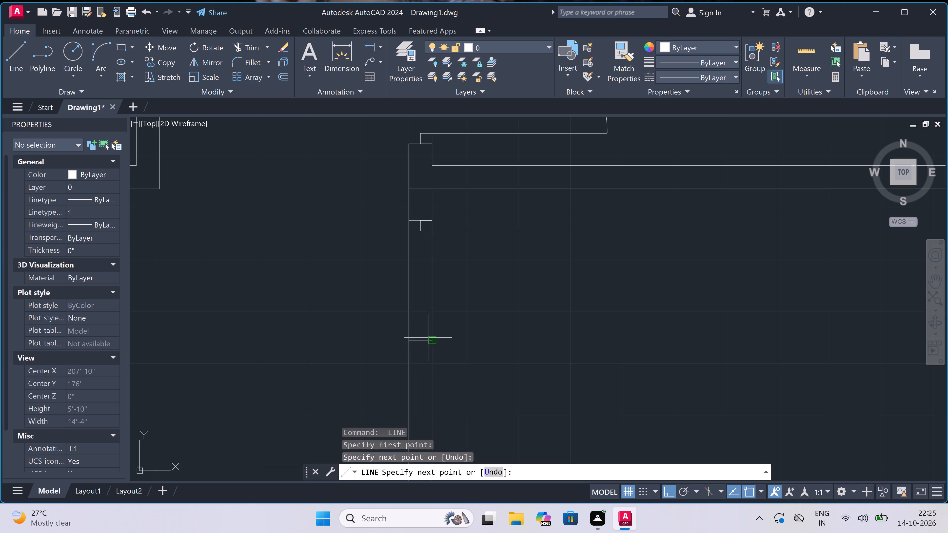
click(418, 341)
key(2)
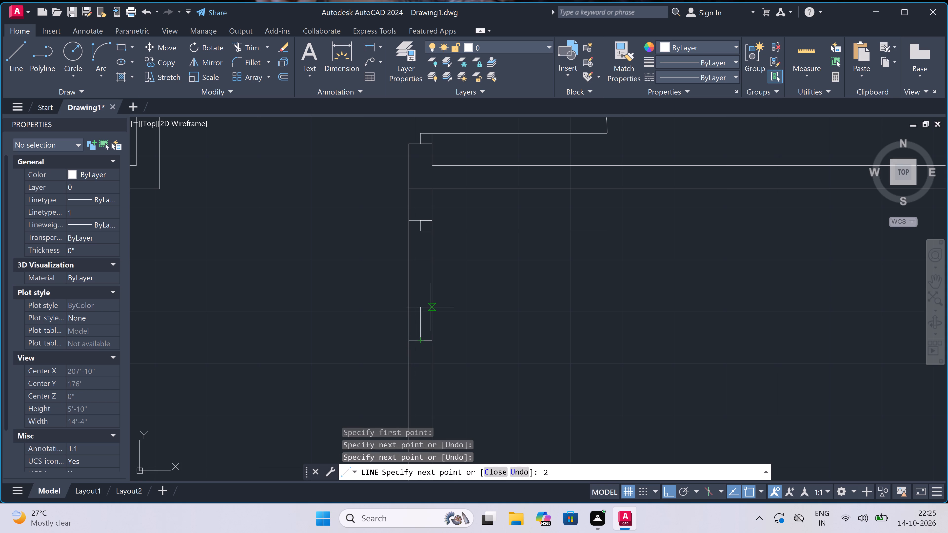
text(")
key(space)
key(Escape)
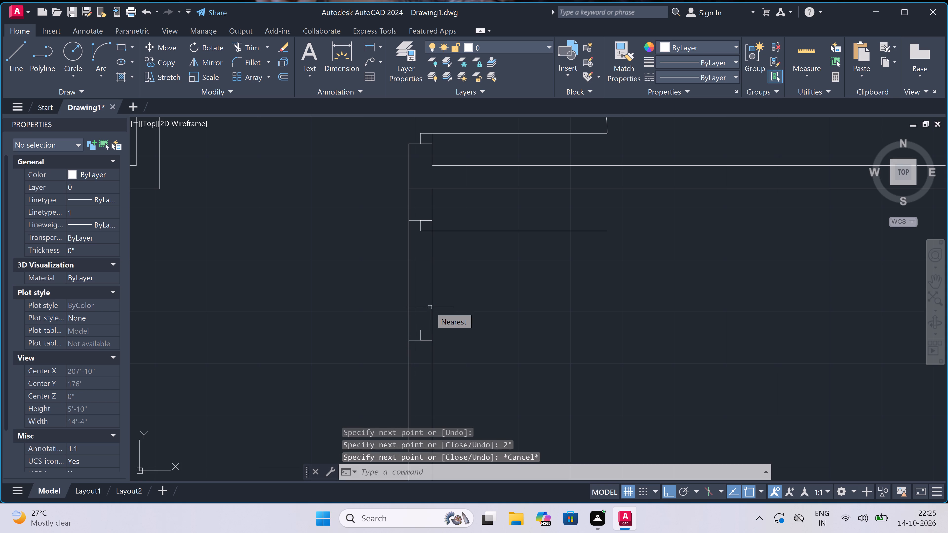
Draw the middle-right room's door swing arc from the leaf's free end to the lower jamb's stop.
drag(102, 50, 107, 56)
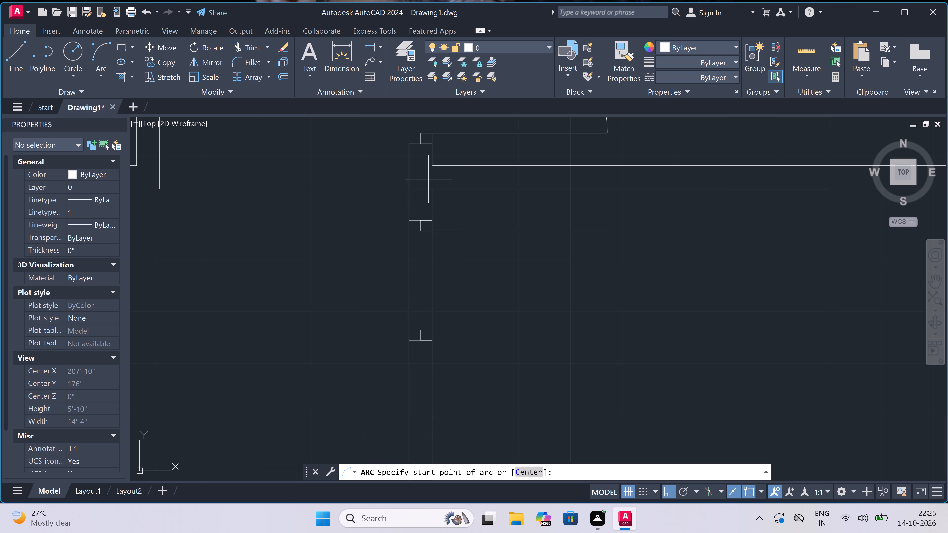
click(605, 229)
click(421, 330)
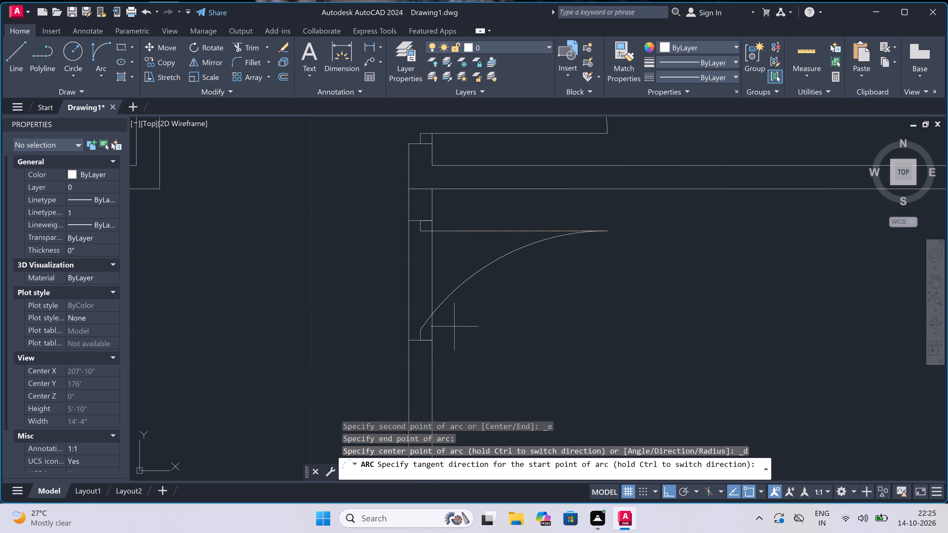
click(585, 333)
Trim both wall lines between the jambs to open the middle-right room's doorway.
key(t)
key(r)
key(space)
click(502, 294)
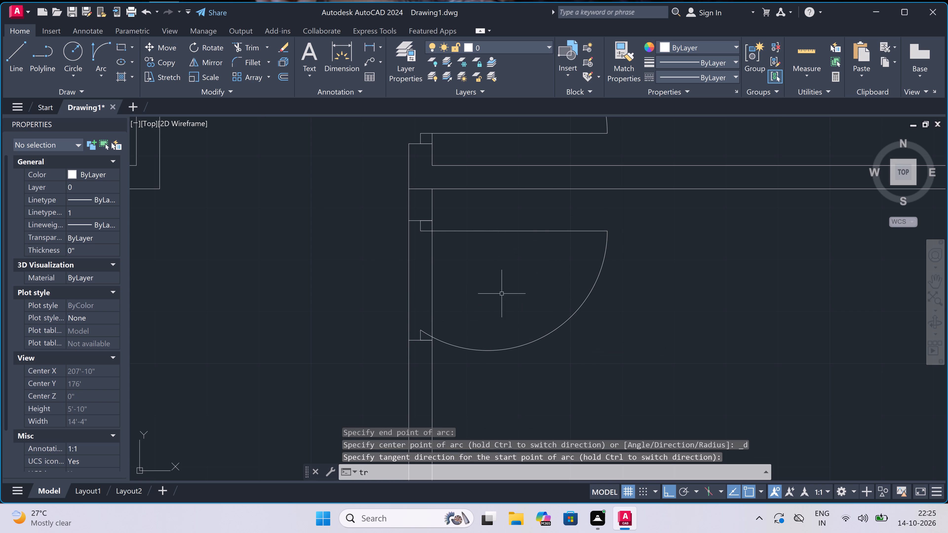
click(320, 299)
Trim the leftover line crossing the wall junction between the two right-hand doors, and end the Trim command.
scroll(429, 269, down, 2)
scroll(429, 228, up, 2)
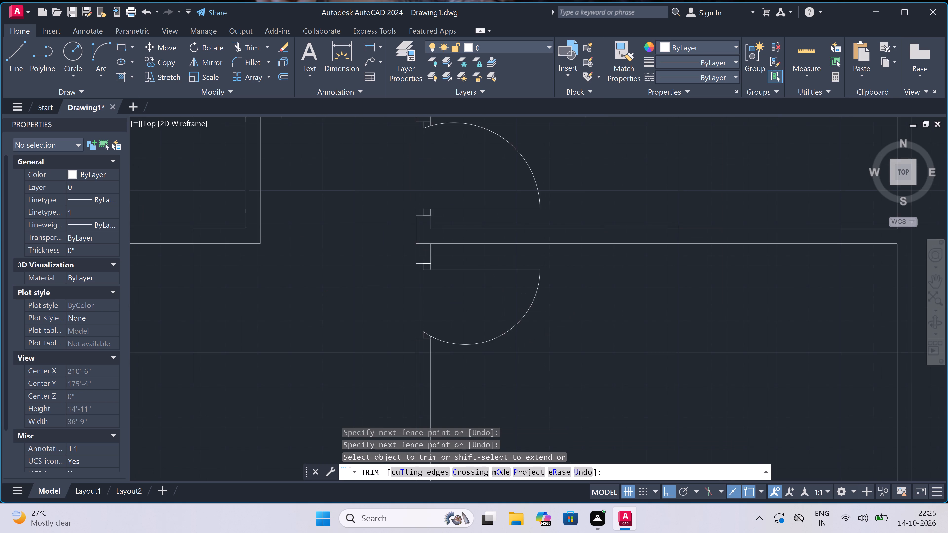
scroll(429, 228, up, 1)
click(410, 276)
click(418, 243)
scroll(418, 243, down, 2)
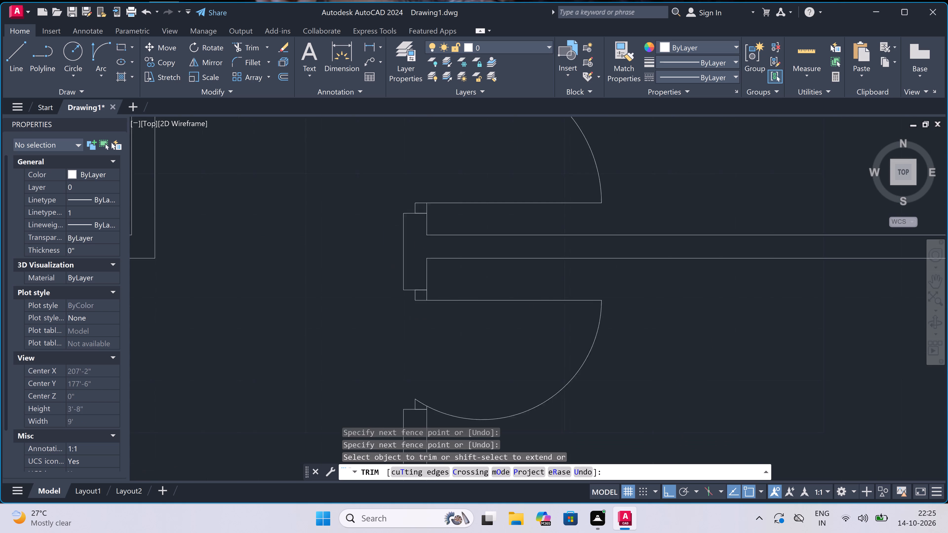
scroll(418, 243, down, 7)
scroll(395, 247, up, 2)
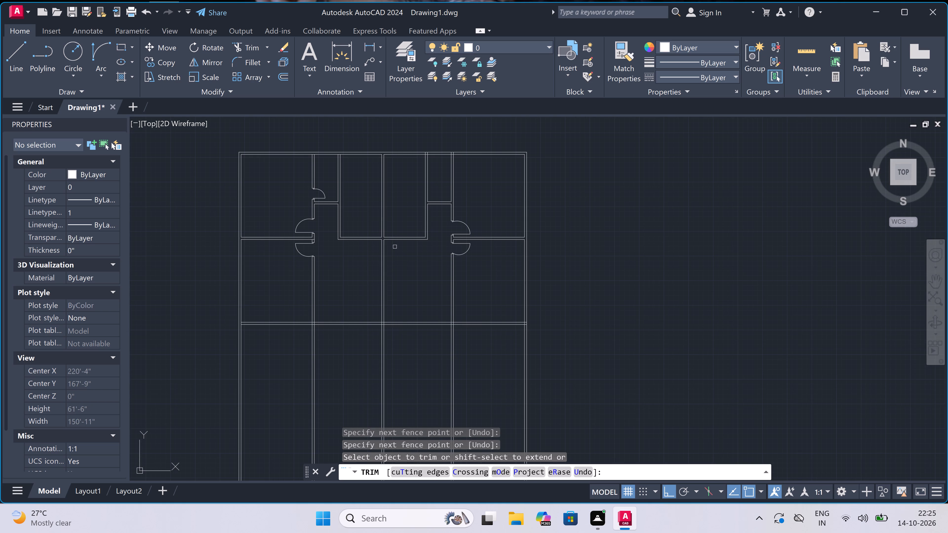
key(Escape)
Draw a jamb line across the left central room's bottom wall, just left of the central dividing wall.
scroll(389, 229, up, 1)
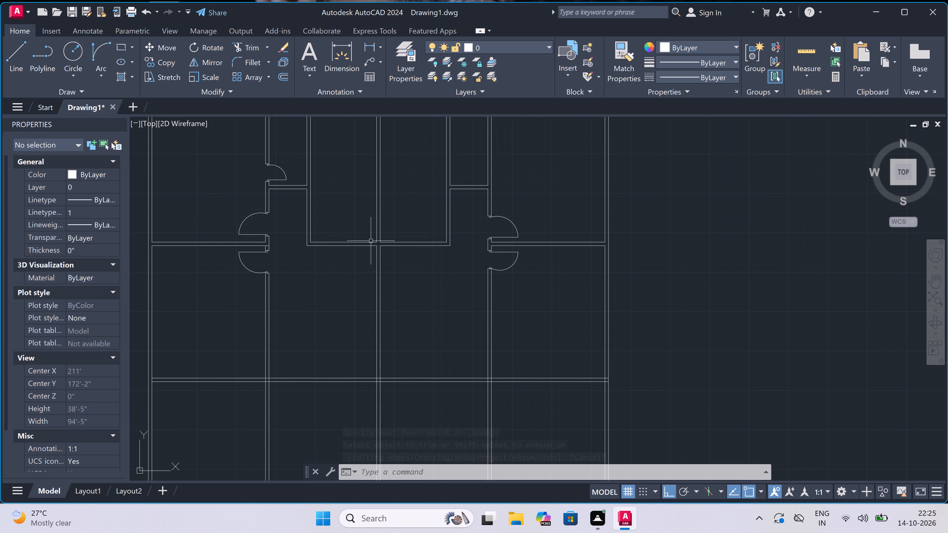
scroll(373, 234, up, 2)
key(l)
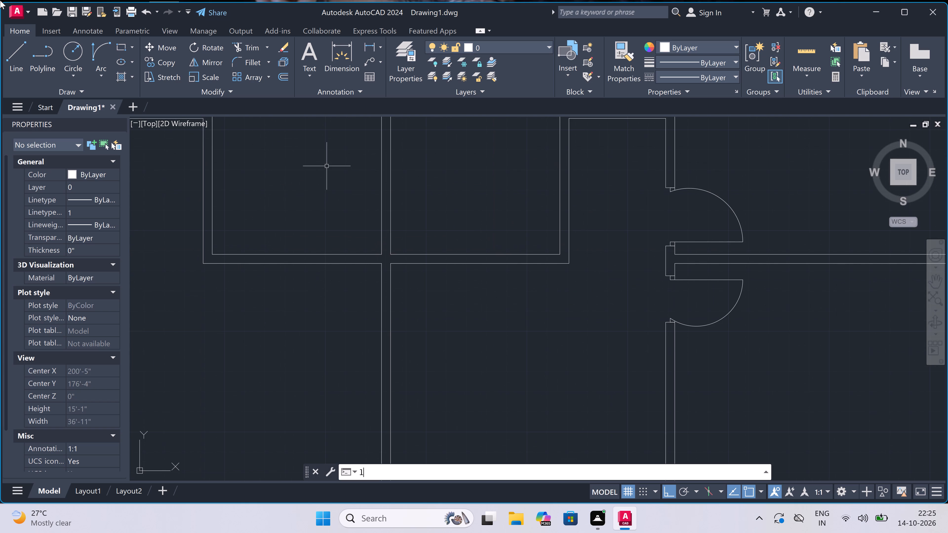
key(space)
scroll(9, 35, up, 2)
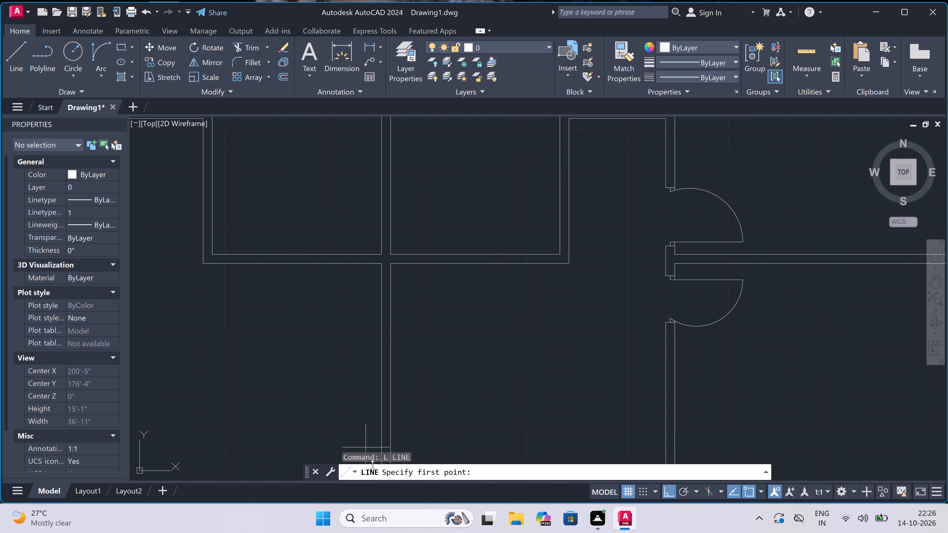
scroll(313, 300, down, 3)
scroll(298, 276, up, 3)
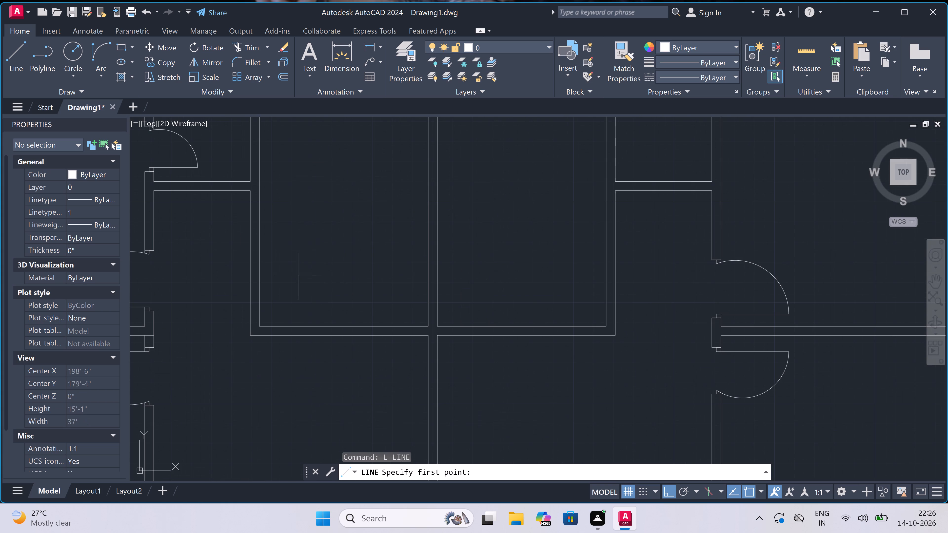
scroll(415, 325, up, 2)
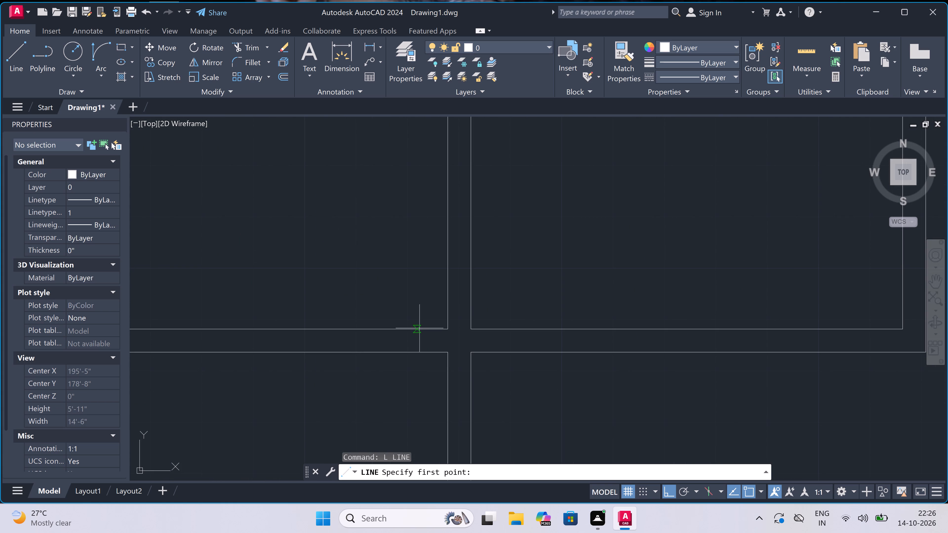
click(422, 330)
click(421, 351)
From the new jamb line's midpoint, draw a 2" stop leftward and a 3' door leaf up into the left central room.
click(424, 339)
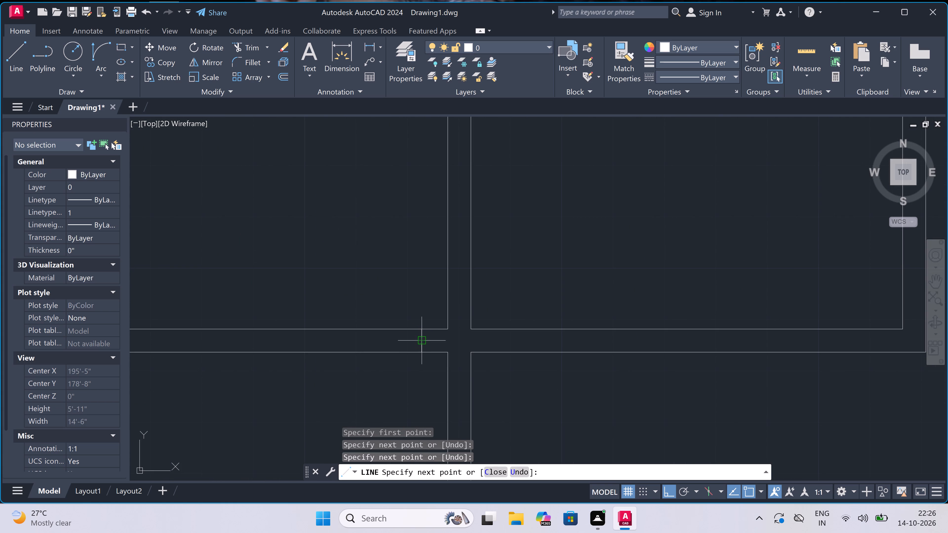
key(2)
text(")
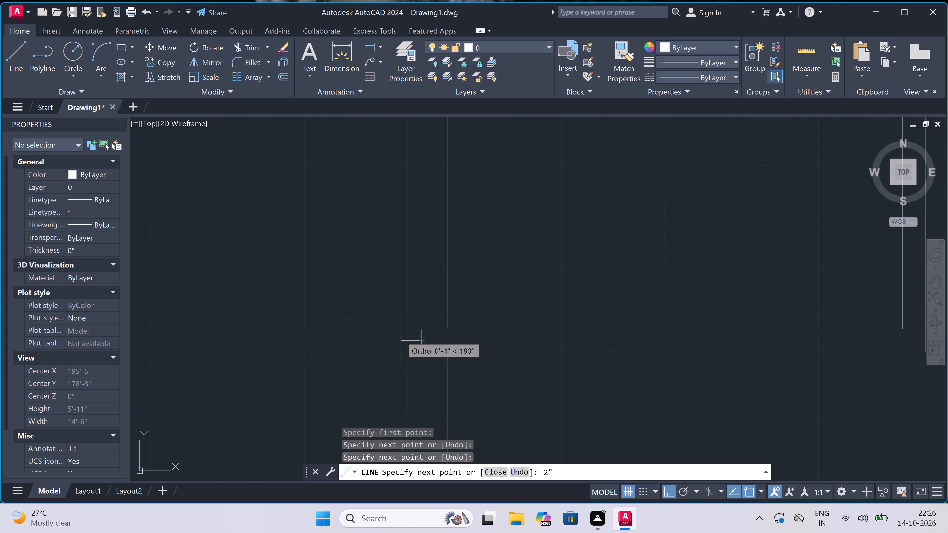
key(space)
text(3')
key(space)
key(Escape)
Draw the opposite jamb line across the left central room's bottom wall, with a 2" stop rightward from its midpoint.
key(space)
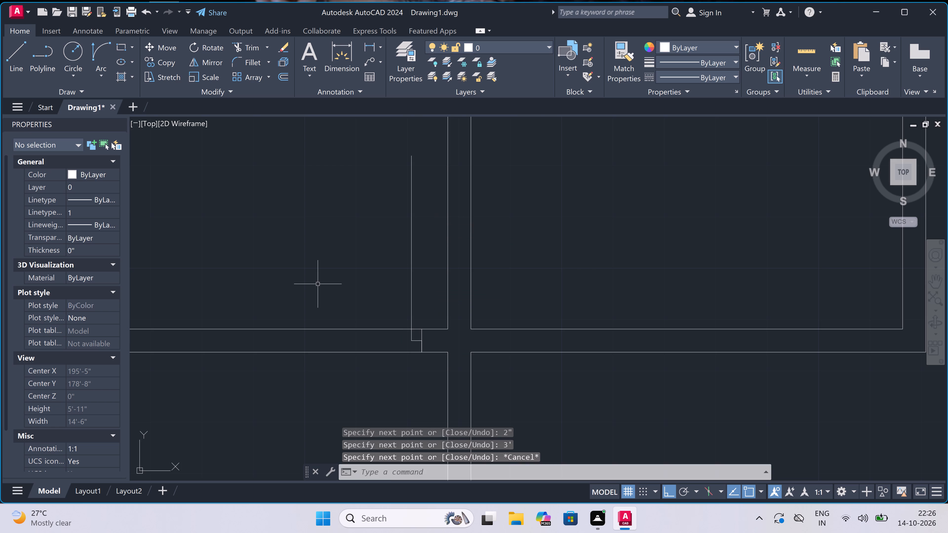
click(257, 329)
click(256, 350)
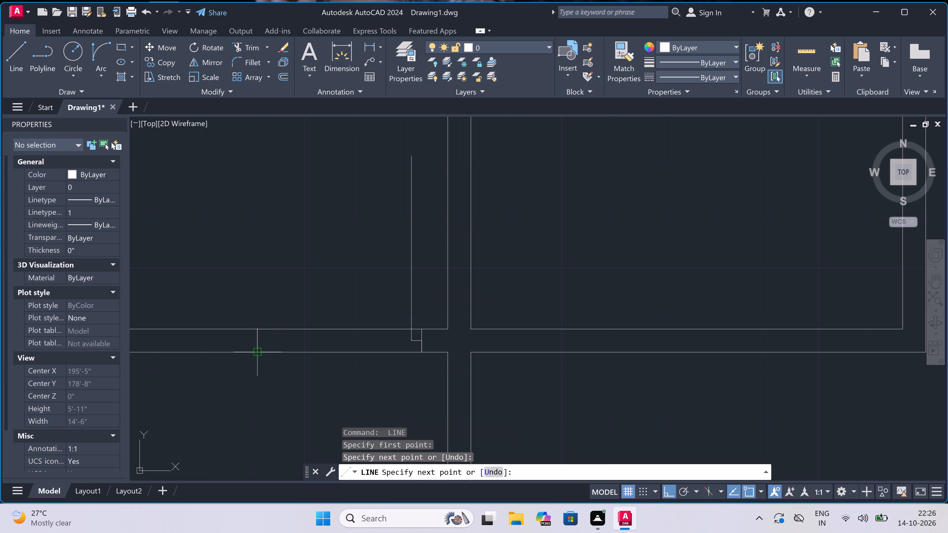
click(257, 344)
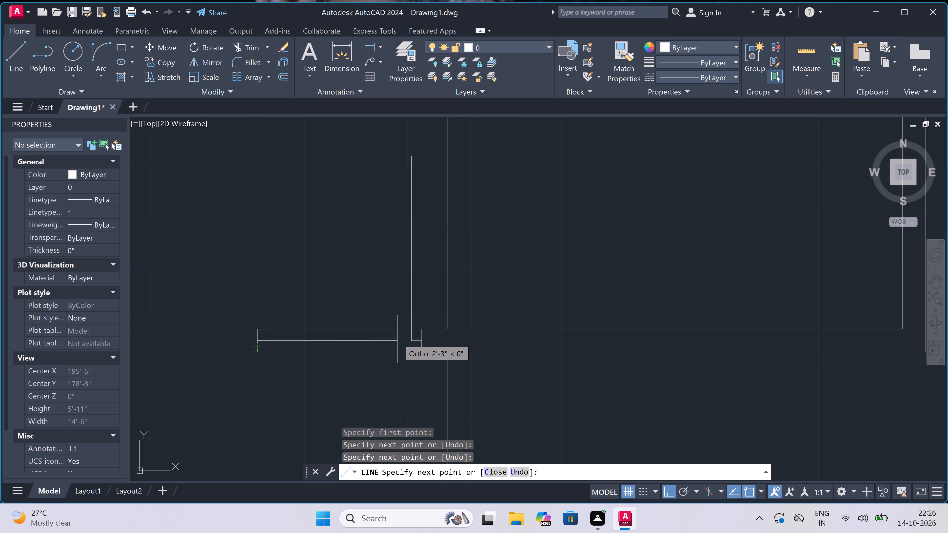
text(2")
key(space)
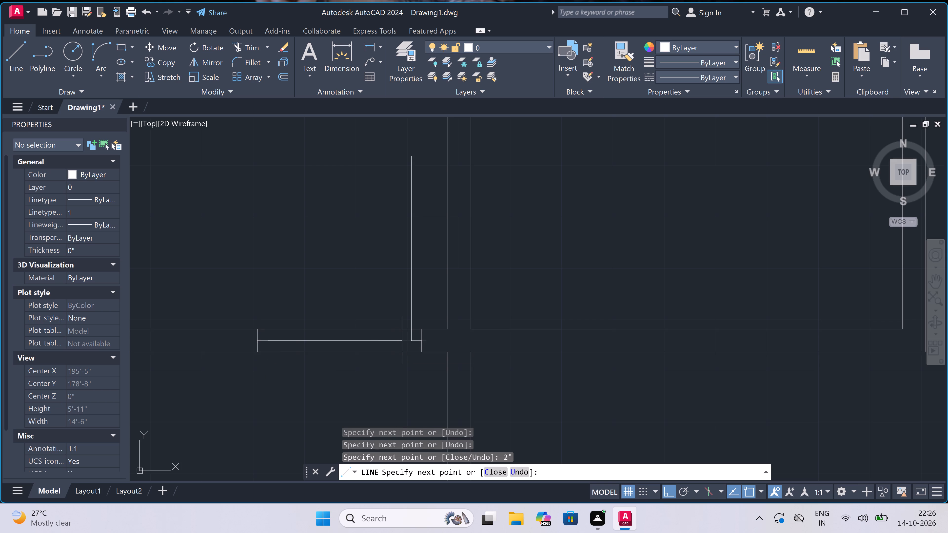
key(Escape)
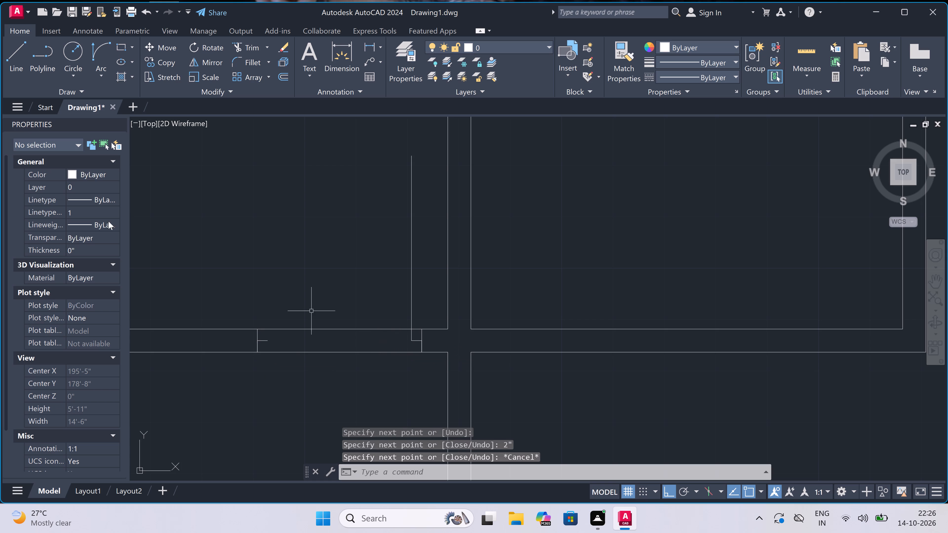
Draw the left central room's door swing arc from the leaf's free end to the opposite jamb's stop.
click(96, 50)
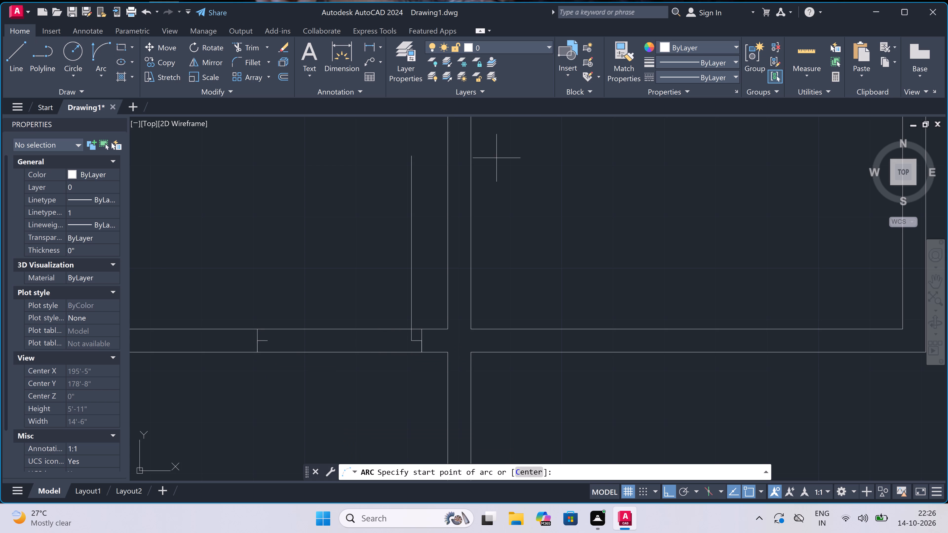
click(411, 152)
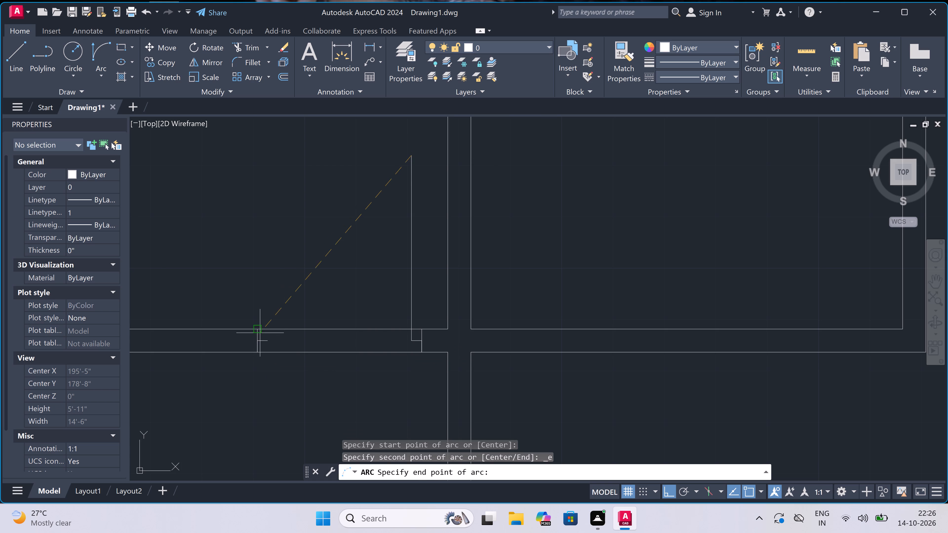
click(268, 339)
click(256, 289)
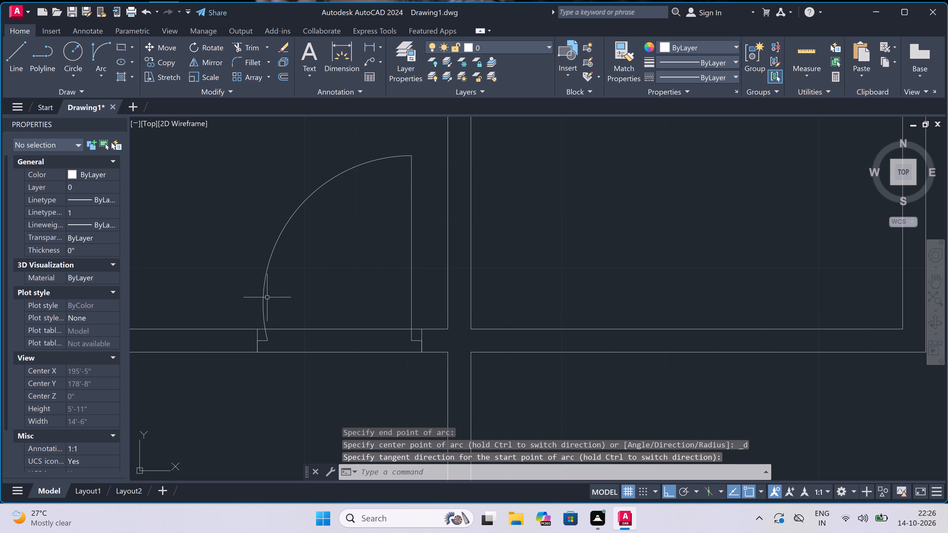
Trim both bottom wall lines between the jambs to open the left central room's doorway, ending the Trim command.
key(t)
key(r)
key(space)
drag(326, 366, 327, 360)
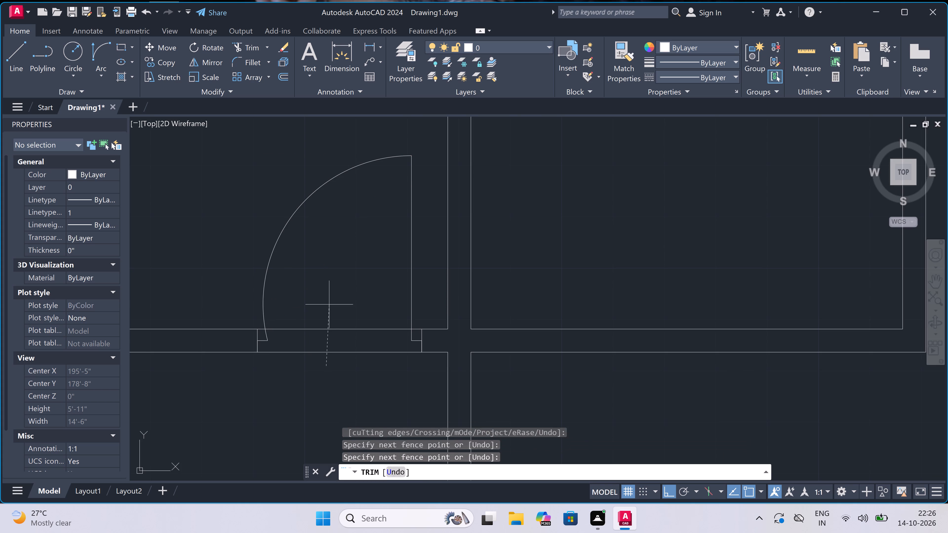
double_click(329, 305)
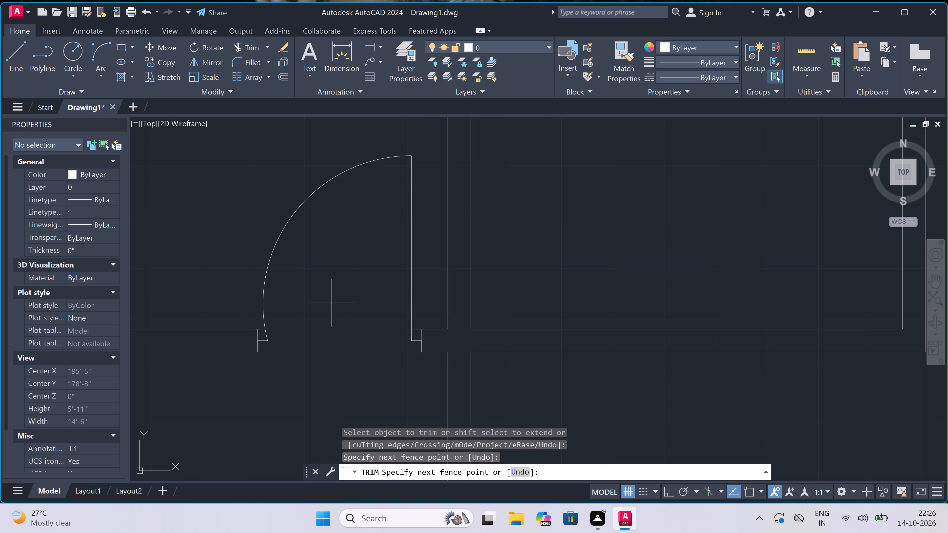
key(Escape)
Draw a jamb line across the right central room's bottom wall, just right of the central dividing wall.
scroll(332, 303, down, 2)
scroll(332, 303, up, 1)
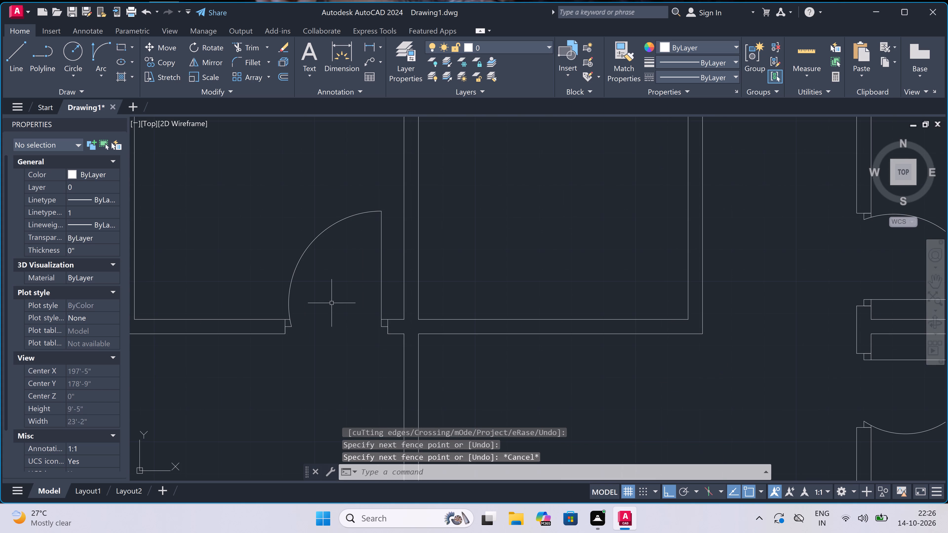
scroll(332, 303, down, 4)
scroll(342, 308, up, 2)
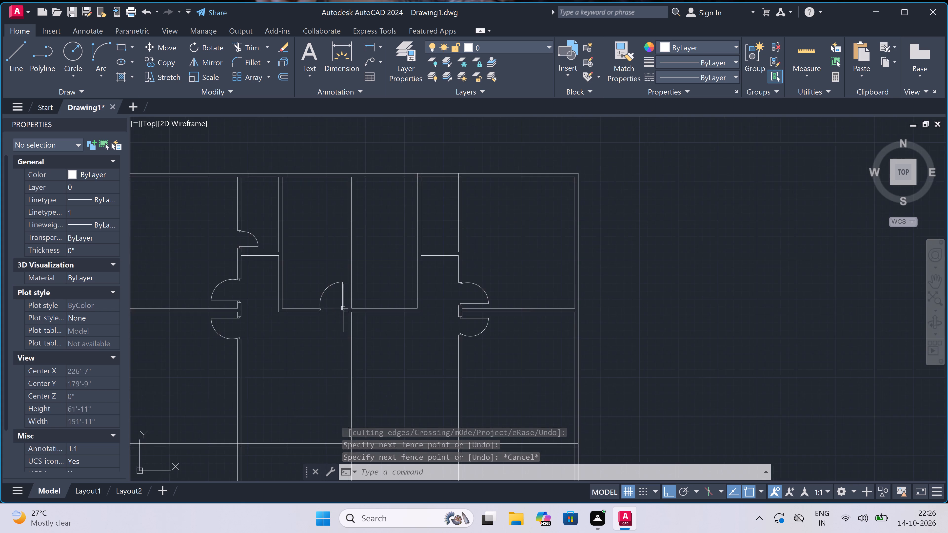
scroll(343, 308, up, 1)
text(l)
key(space)
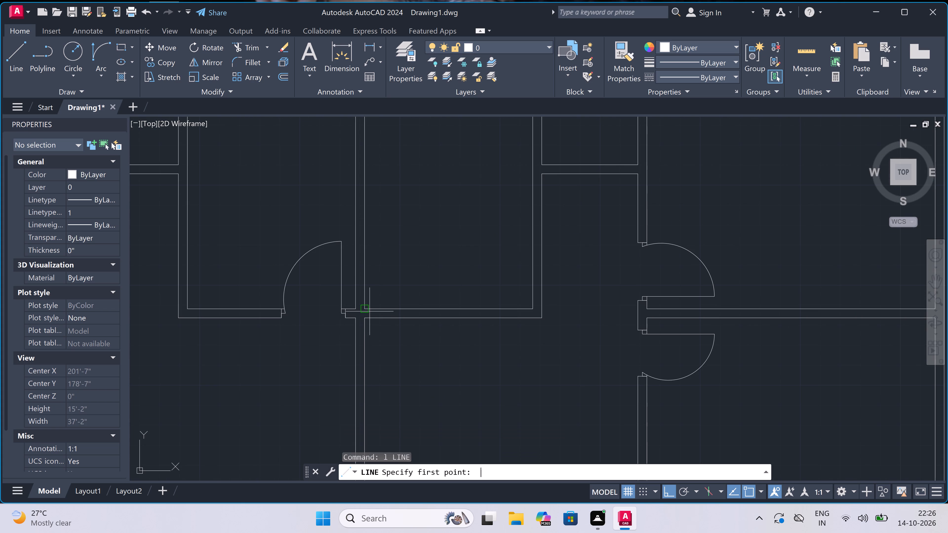
scroll(370, 310, up, 2)
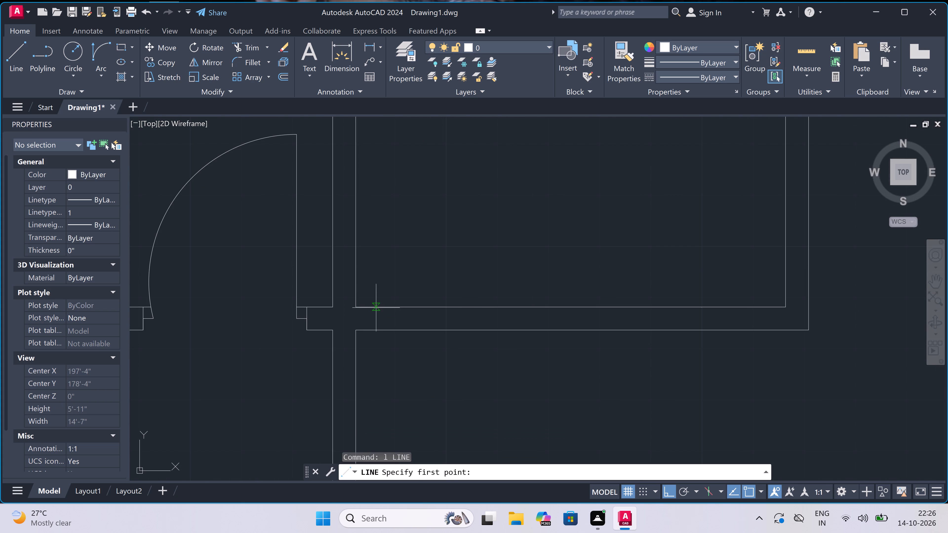
click(380, 308)
click(383, 323)
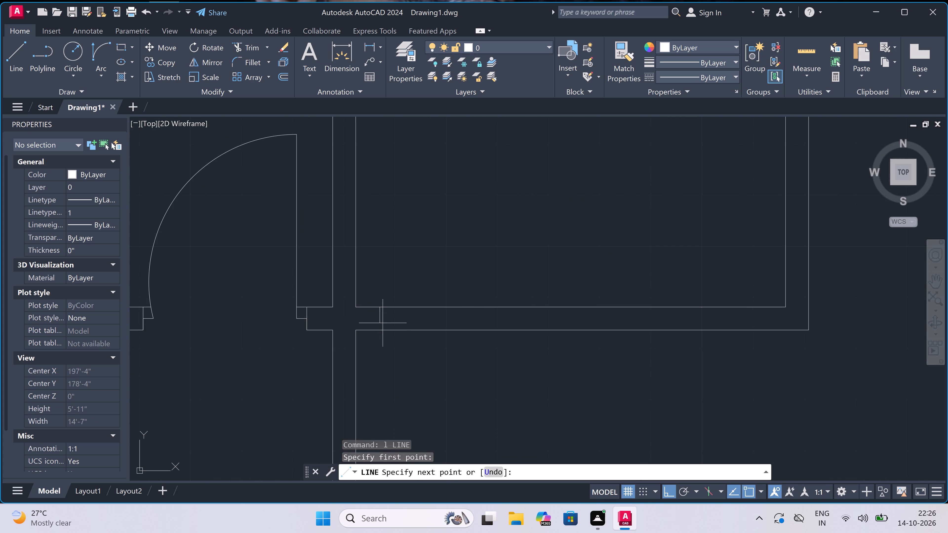
scroll(380, 329, up, 3)
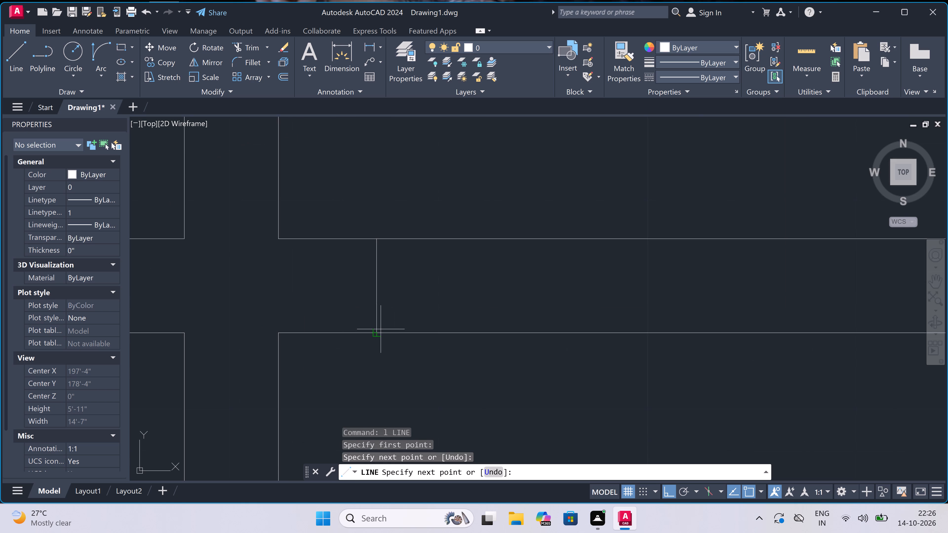
click(379, 332)
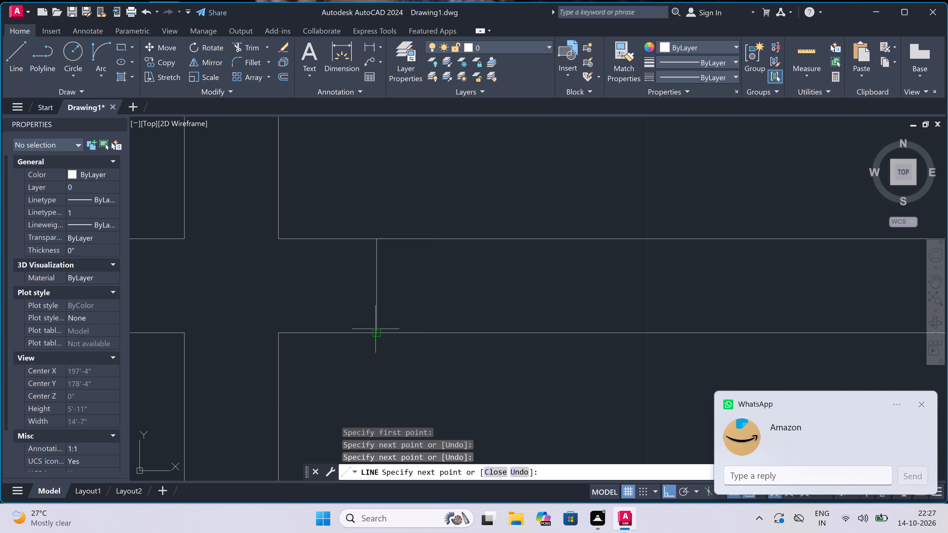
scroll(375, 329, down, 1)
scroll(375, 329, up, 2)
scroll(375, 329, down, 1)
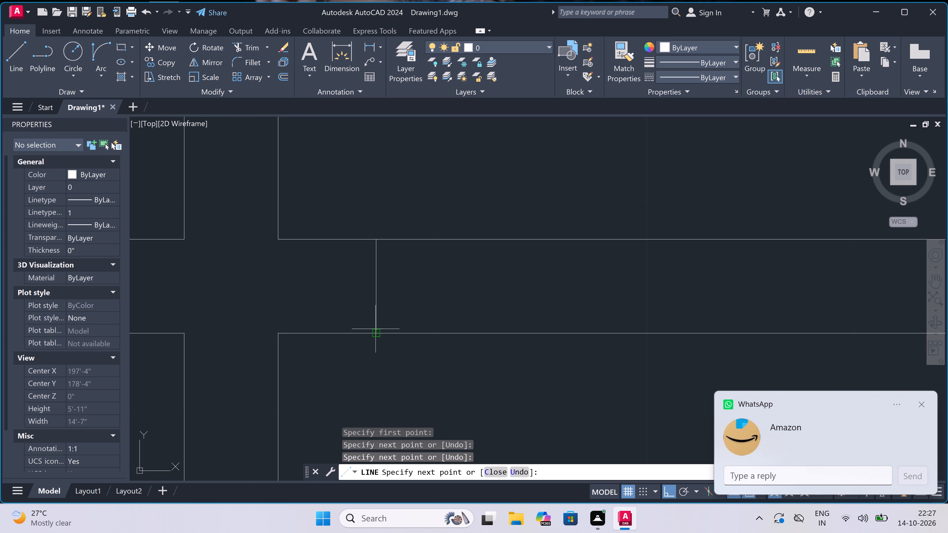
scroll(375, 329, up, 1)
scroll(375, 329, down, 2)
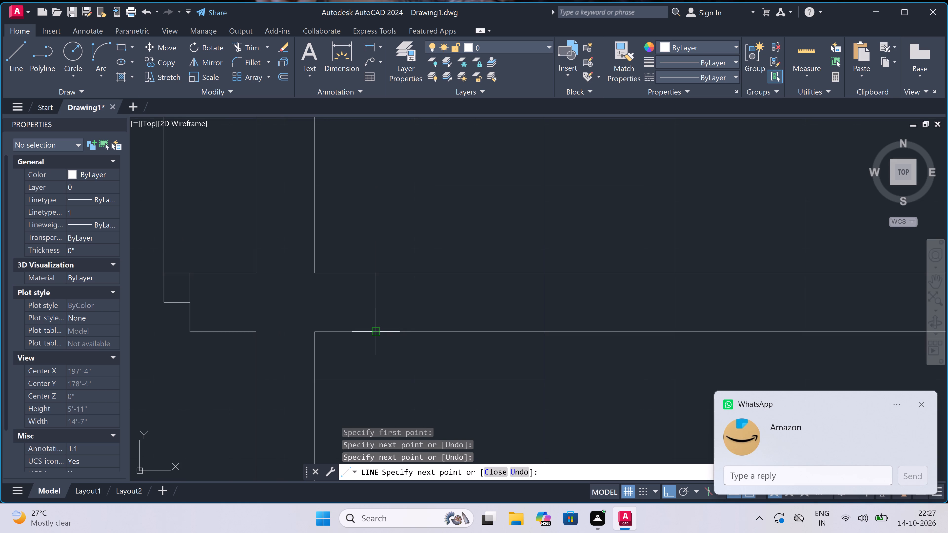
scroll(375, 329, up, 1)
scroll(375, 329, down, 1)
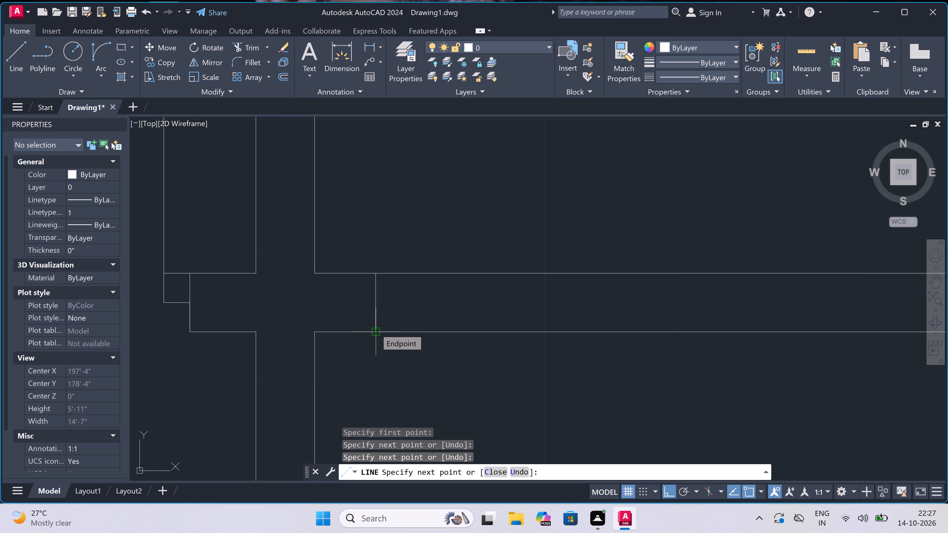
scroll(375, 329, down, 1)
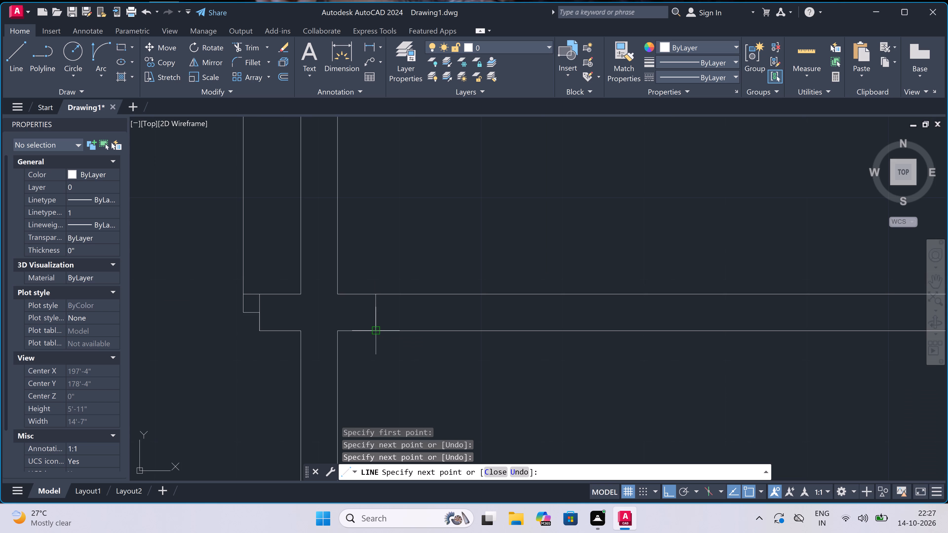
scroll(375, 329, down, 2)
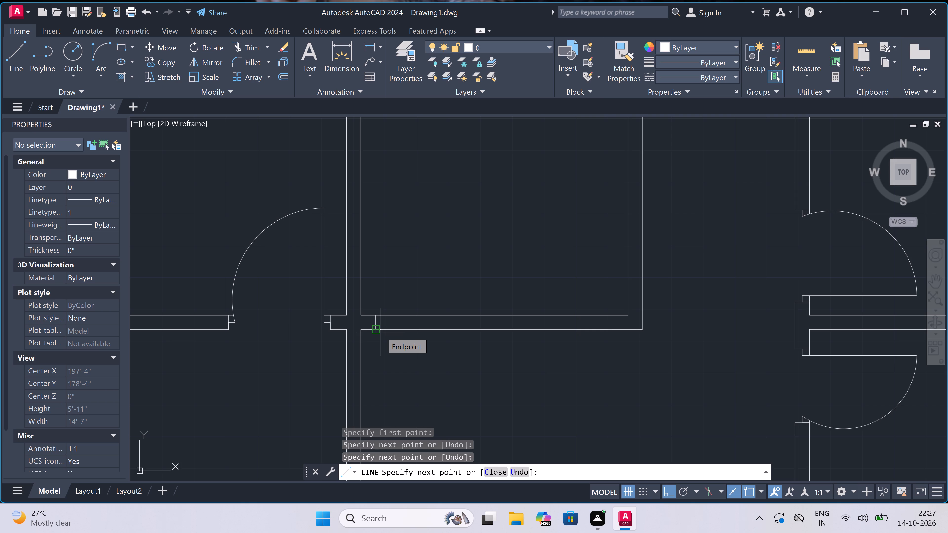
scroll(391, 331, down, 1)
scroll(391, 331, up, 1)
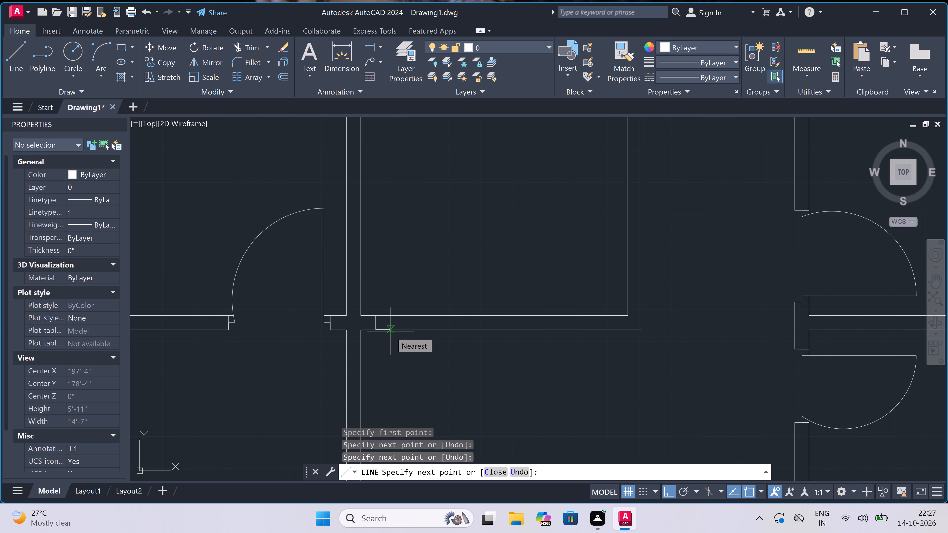
From the midpoint of the right central room's new jamb line, draw a 2" stop rightward and a 3' door leaf upward.
scroll(376, 311, up, 2)
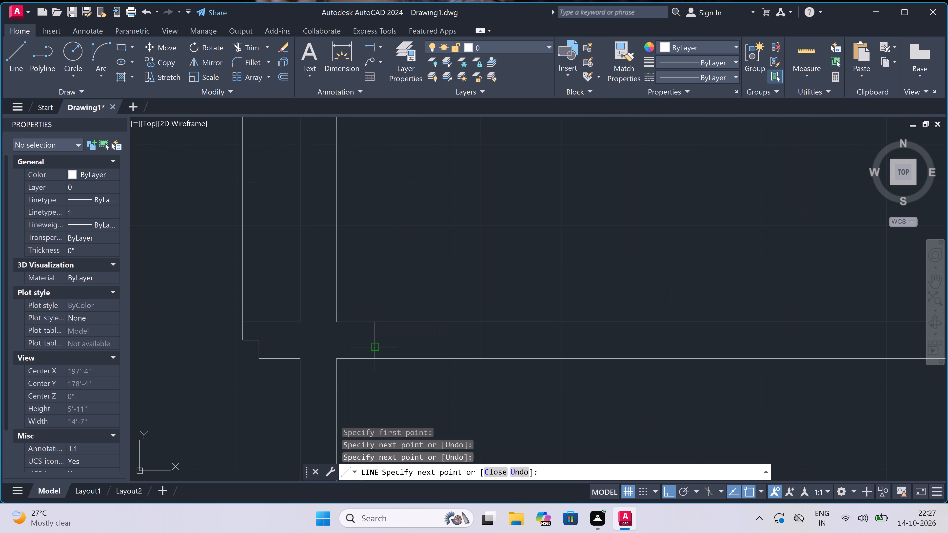
click(378, 342)
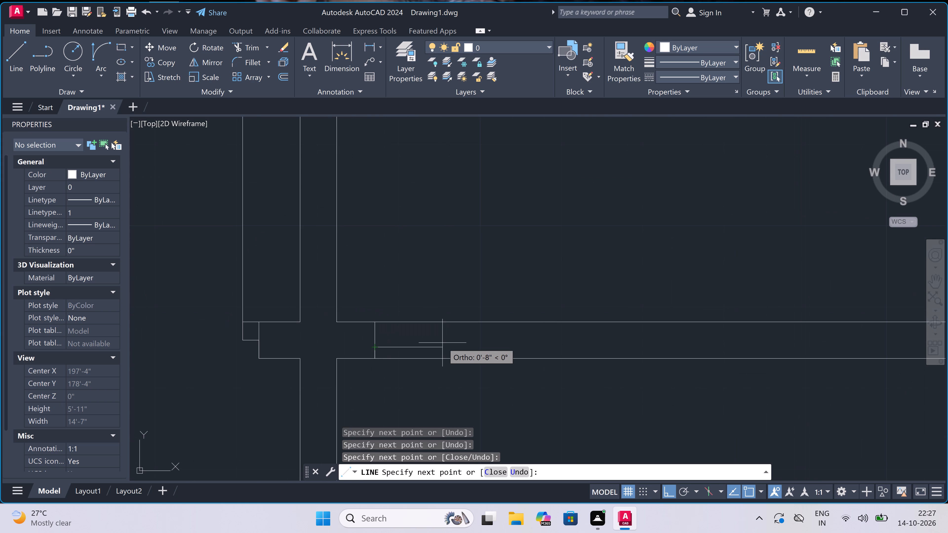
key(ctrl+z)
scroll(377, 342, up, 2)
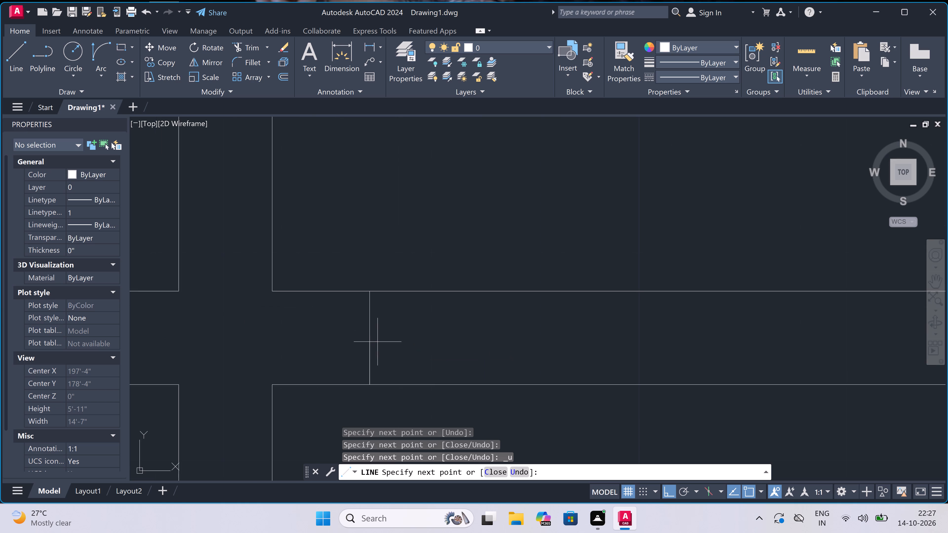
click(370, 342)
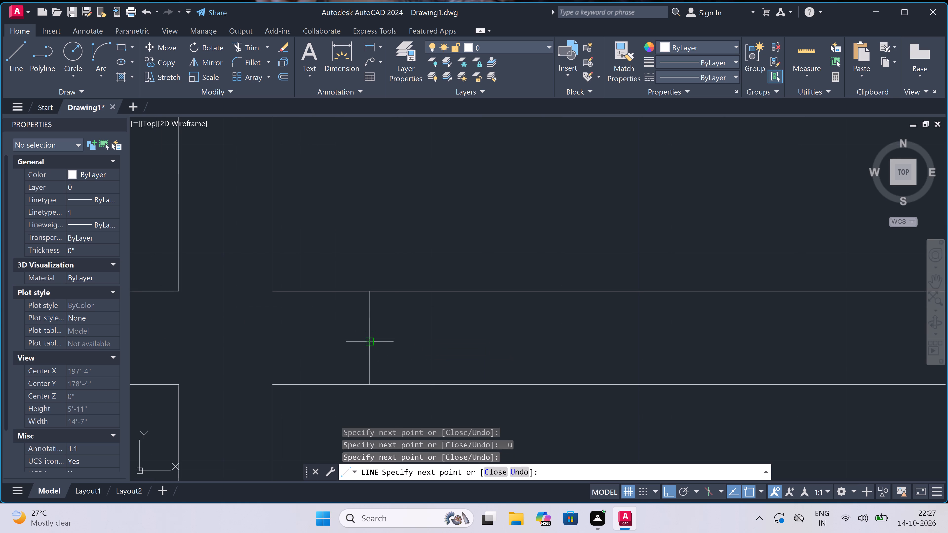
text(2")
key(space)
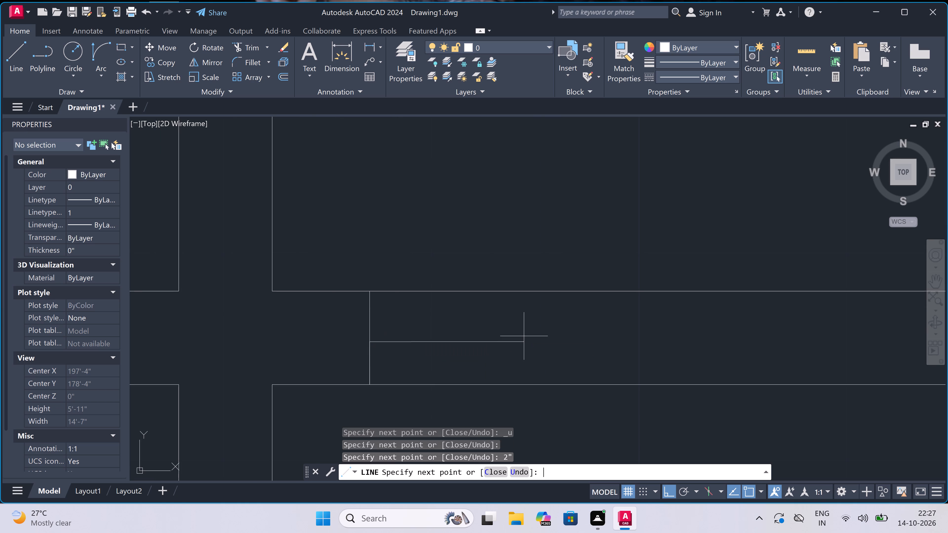
text(3')
key(space)
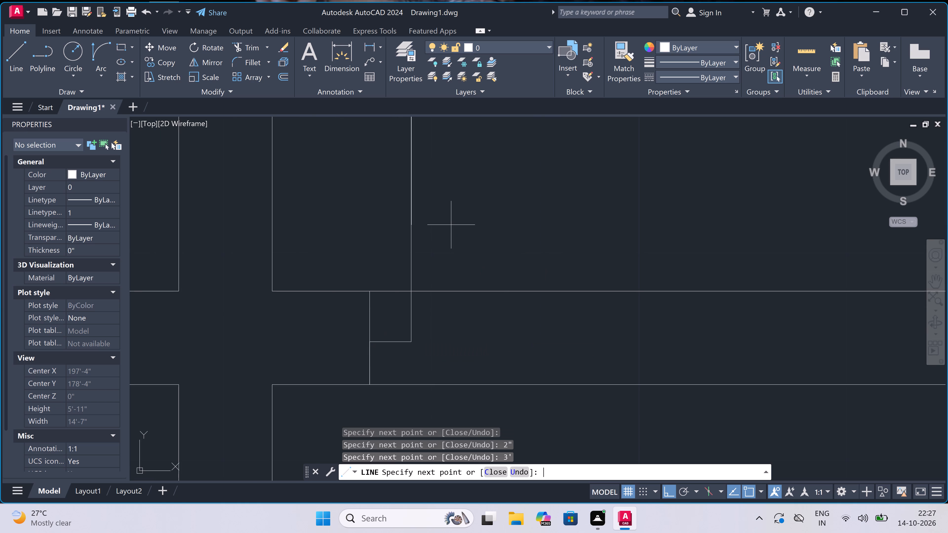
key(Escape)
Draw the opposite jamb line across the right central room's bottom wall, with a 2" stop leftward from its midpoint.
key(space)
scroll(462, 307, down, 3)
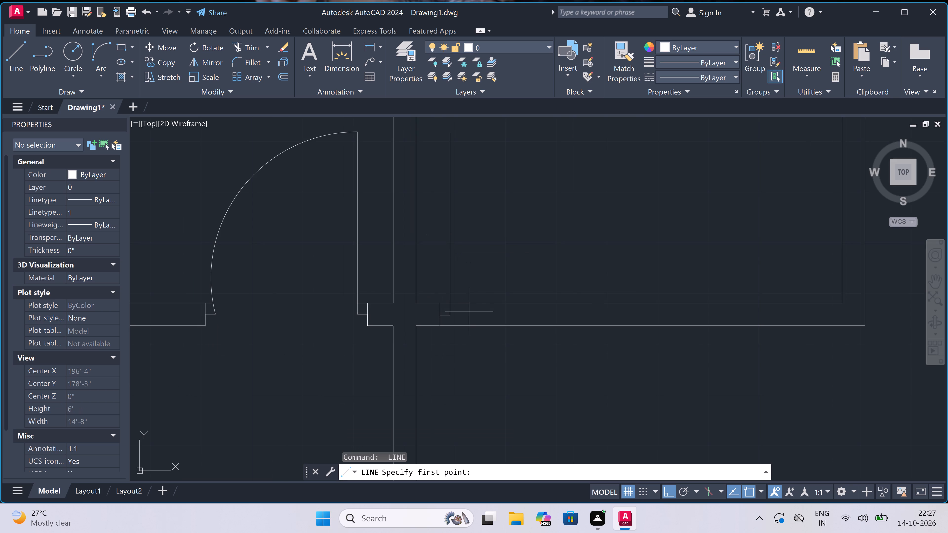
click(602, 303)
click(601, 323)
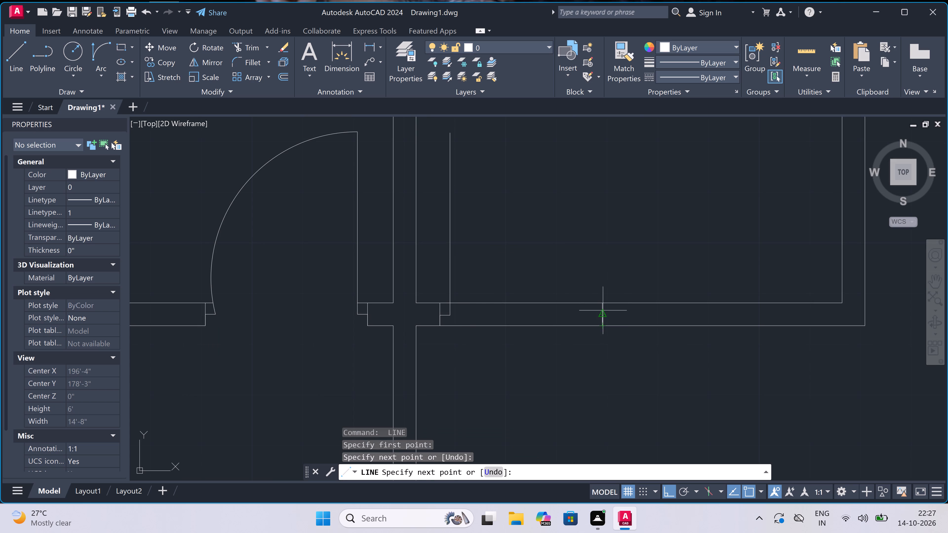
click(603, 312)
text(2")
key(space)
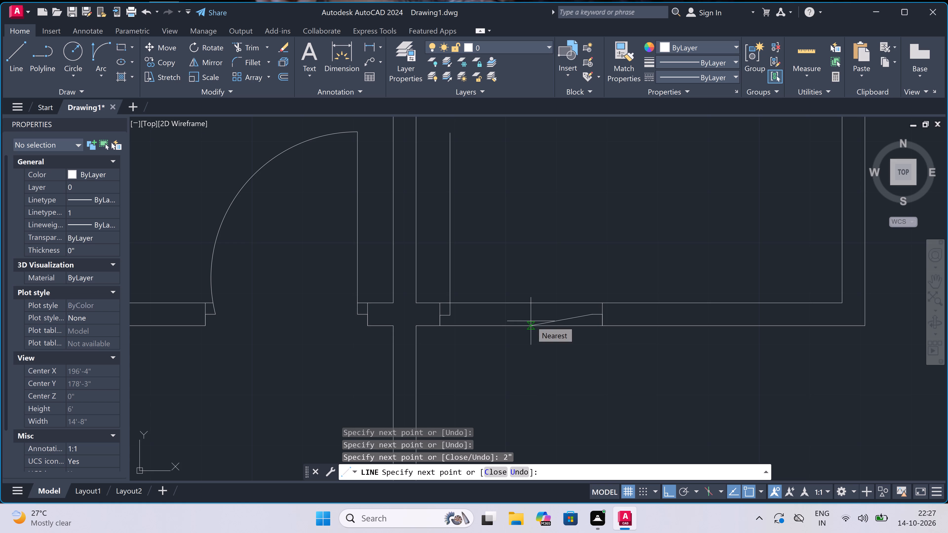
key(Escape)
Draw the right central room's door swing arc from the leaf's free end to the opposite jamb's stop.
click(99, 48)
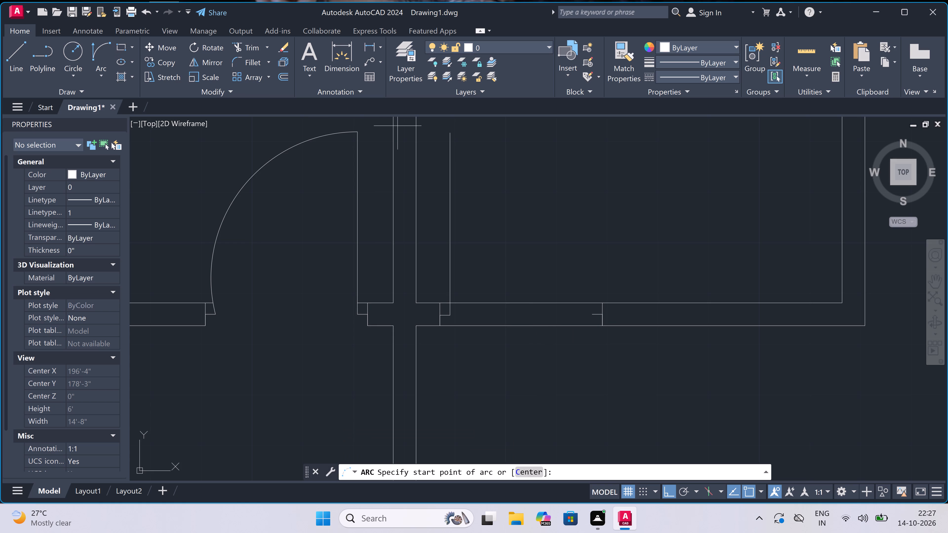
click(448, 129)
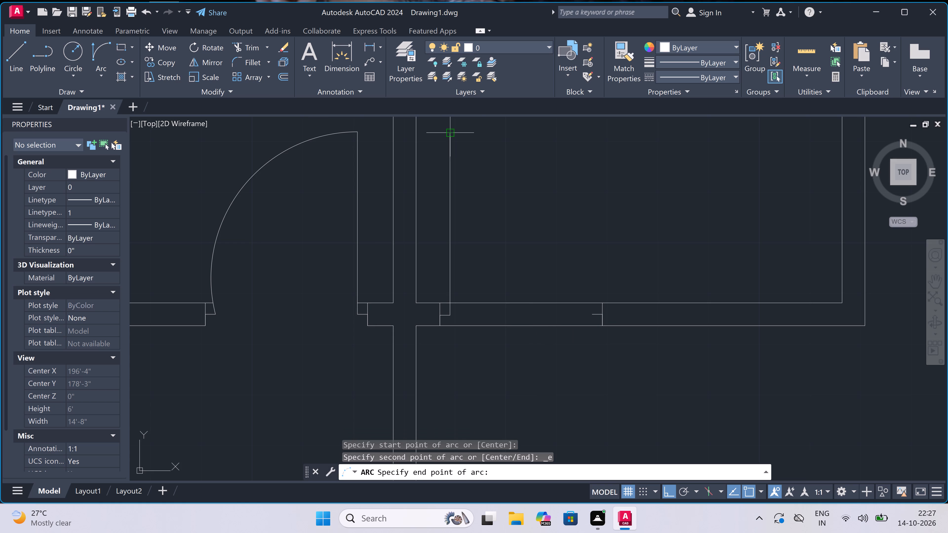
click(590, 315)
double_click(629, 246)
Trim both bottom wall lines between the jambs to open the right central room's doorway, ending the Trim command.
key(t)
key(r)
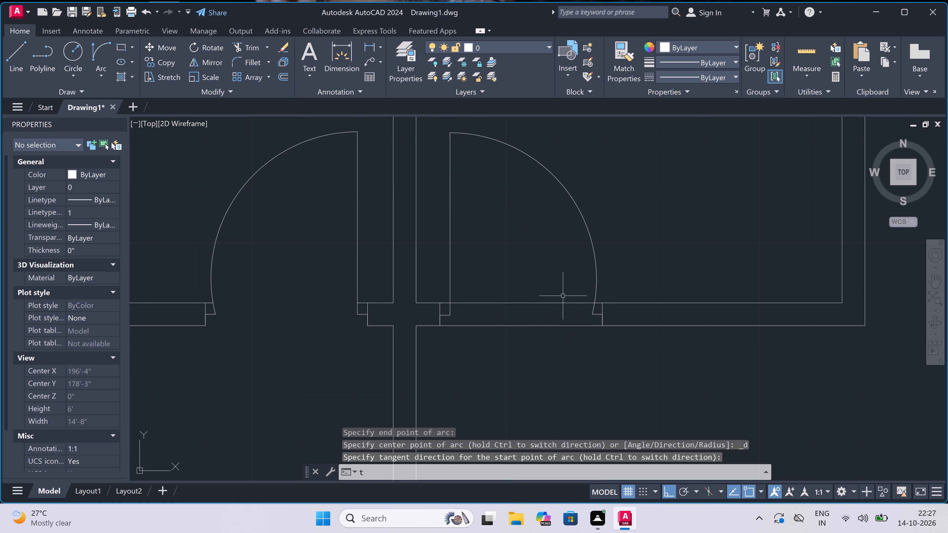
key(space)
drag(529, 353, 532, 350)
double_click(520, 257)
scroll(520, 257, down, 5)
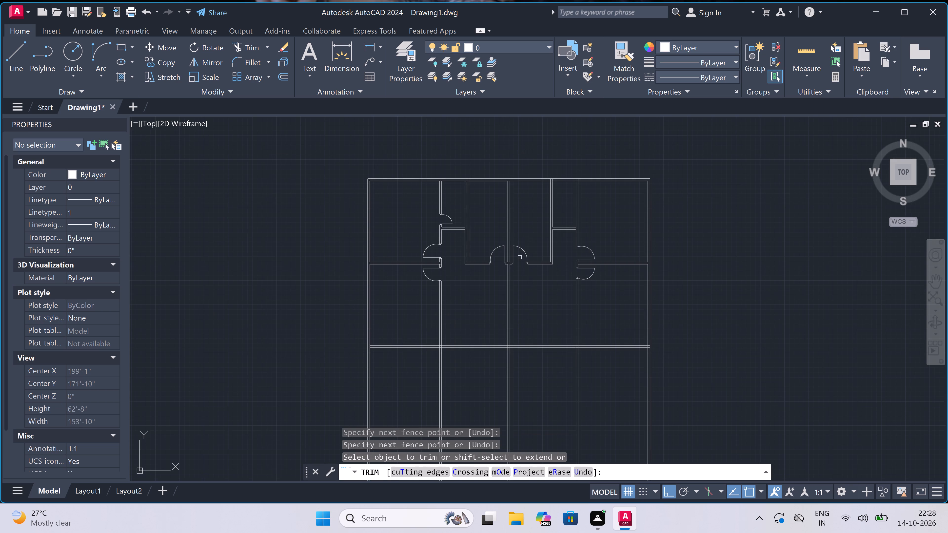
key(Escape)
Draw a jamb line across the long horizontal wall below the central rooms, to the right of the central dividing wall.
scroll(520, 257, down, 2)
scroll(504, 311, up, 2)
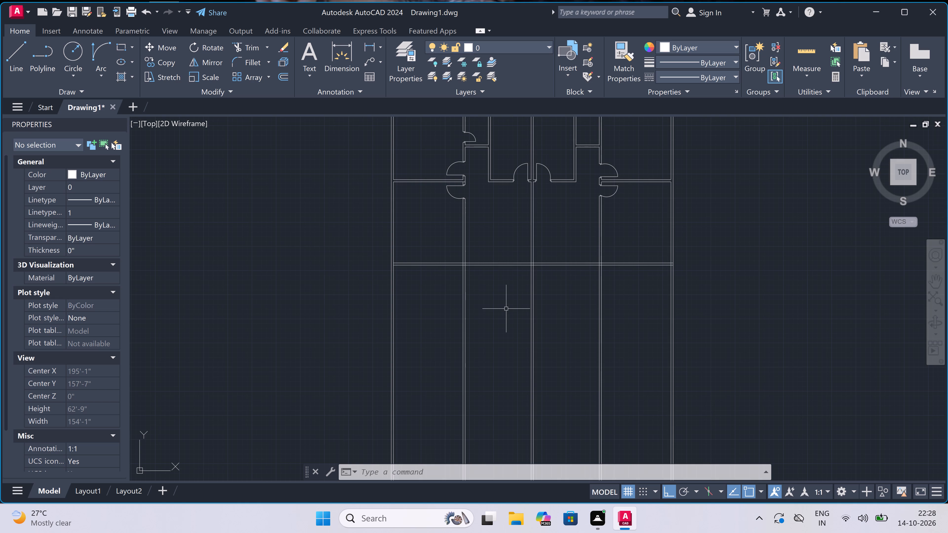
scroll(541, 291, up, 2)
scroll(528, 229, down, 3)
scroll(530, 207, up, 4)
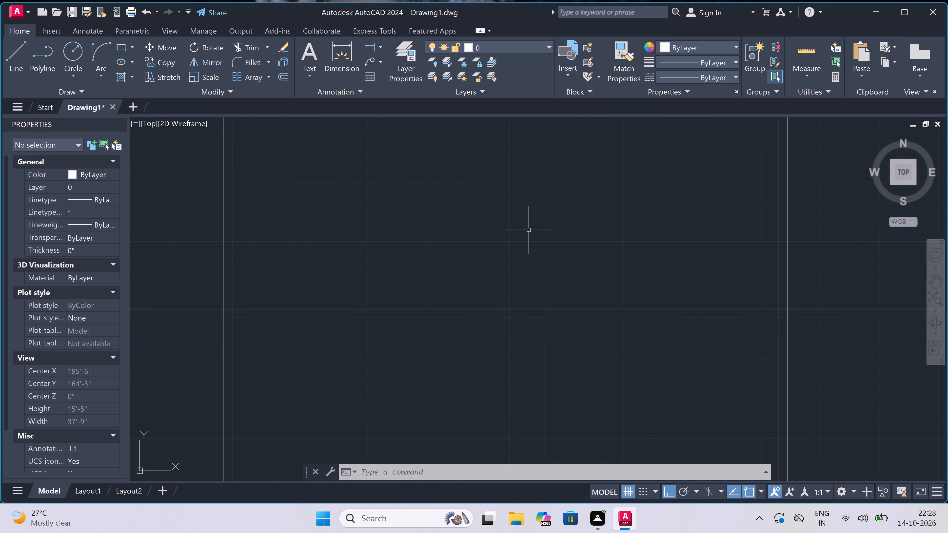
key(l)
key(space)
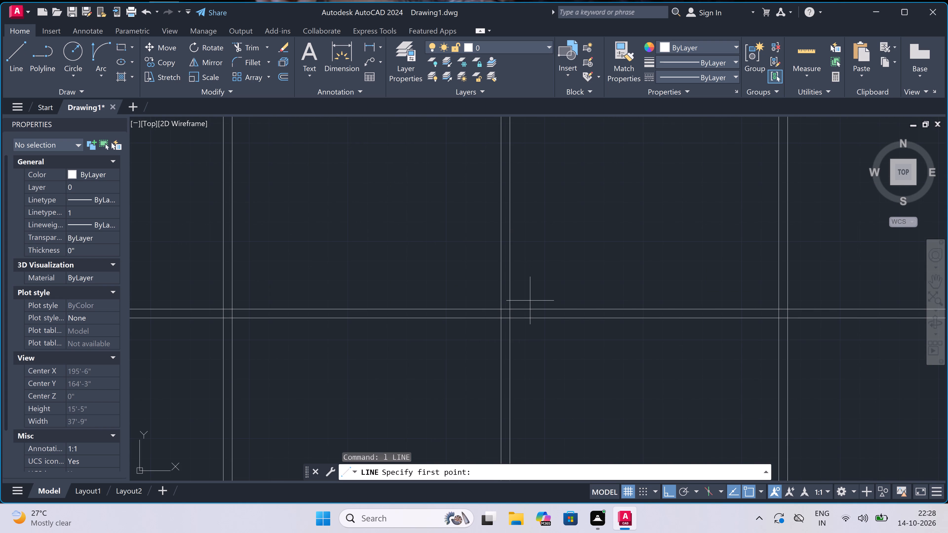
scroll(530, 301, up, 1)
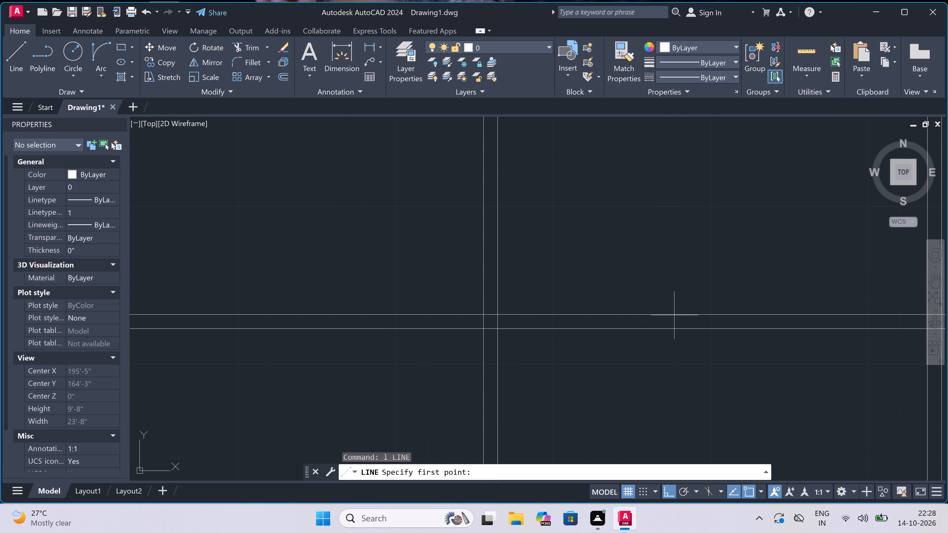
scroll(663, 311, down, 2)
scroll(663, 311, up, 1)
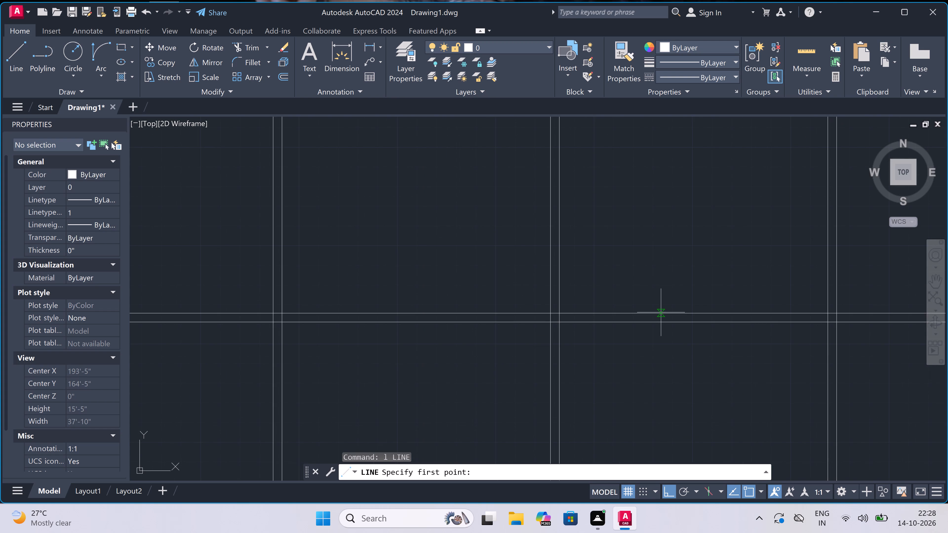
scroll(661, 312, up, 1)
click(648, 314)
click(645, 324)
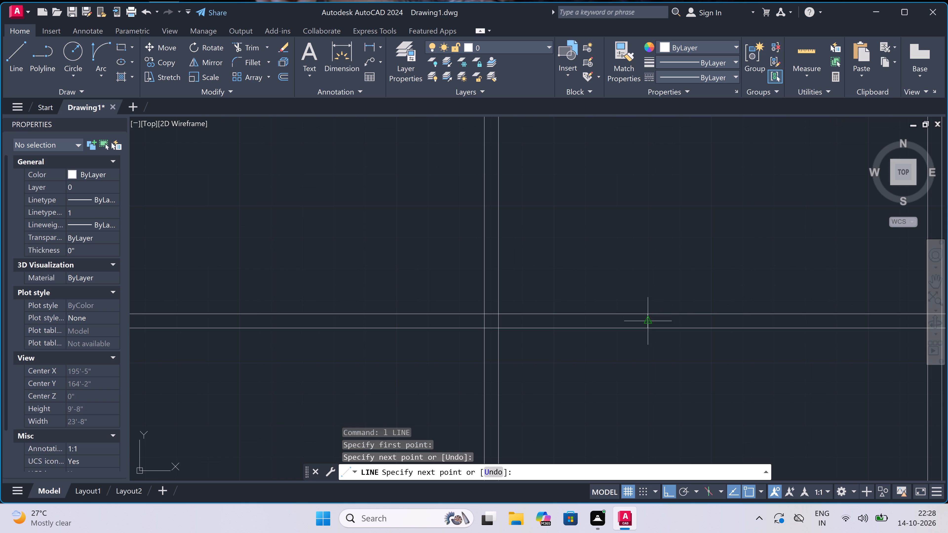
From the new jamb line's midpoint, draw a 2" stop leftward and a 3' door leaf upward.
click(646, 321)
text(2")
key(space)
text(3')
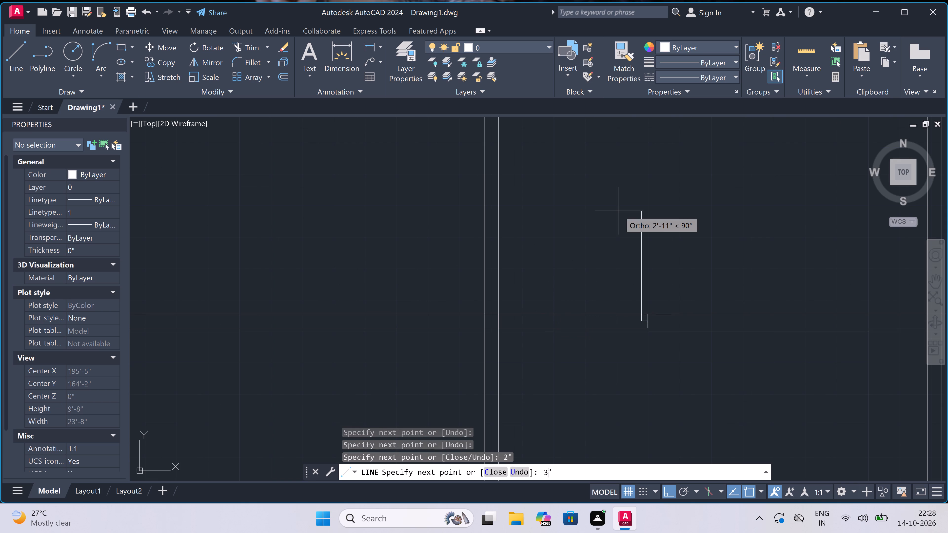
key(space)
key(Escape)
Move the jamb line, stop and door leaf together along the horizontal wall, closer to the central dividing wall.
click(651, 218)
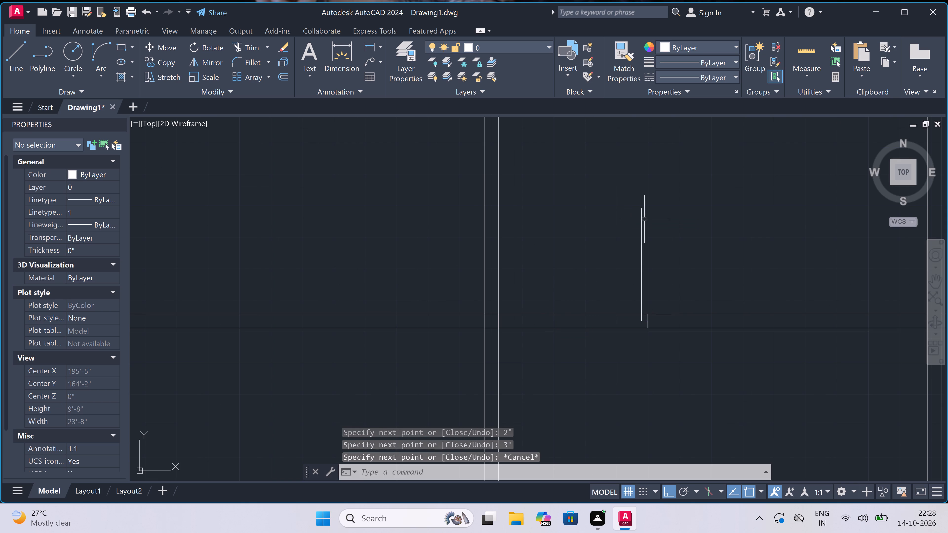
click(614, 280)
scroll(644, 331, up, 4)
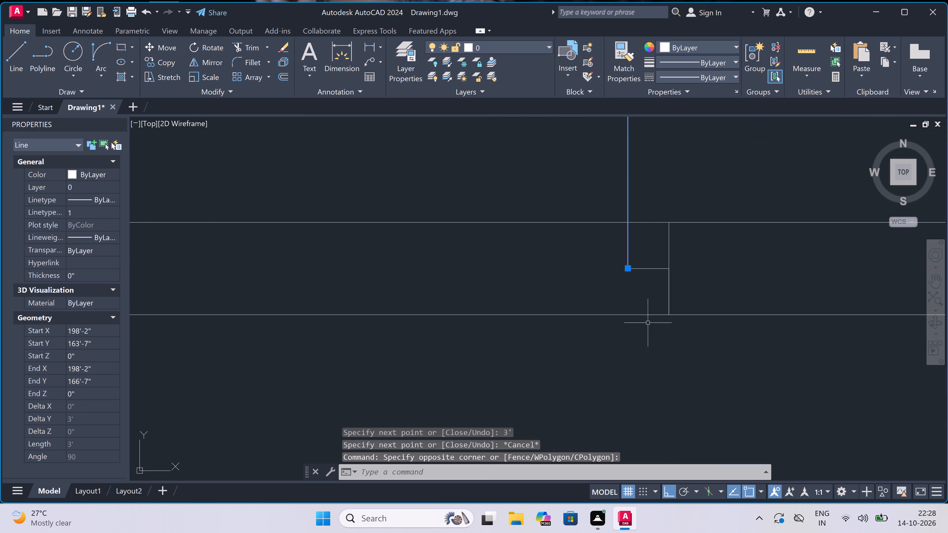
click(704, 248)
click(573, 299)
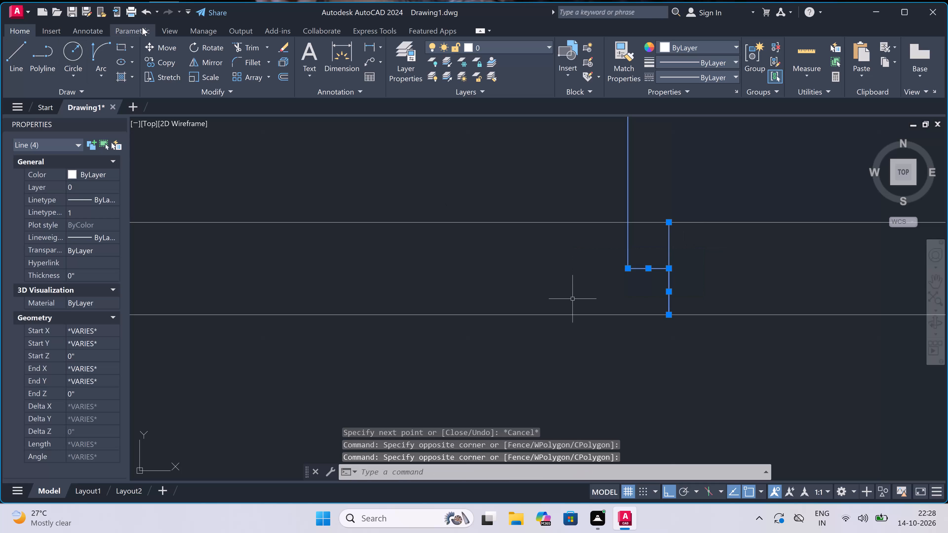
click(153, 46)
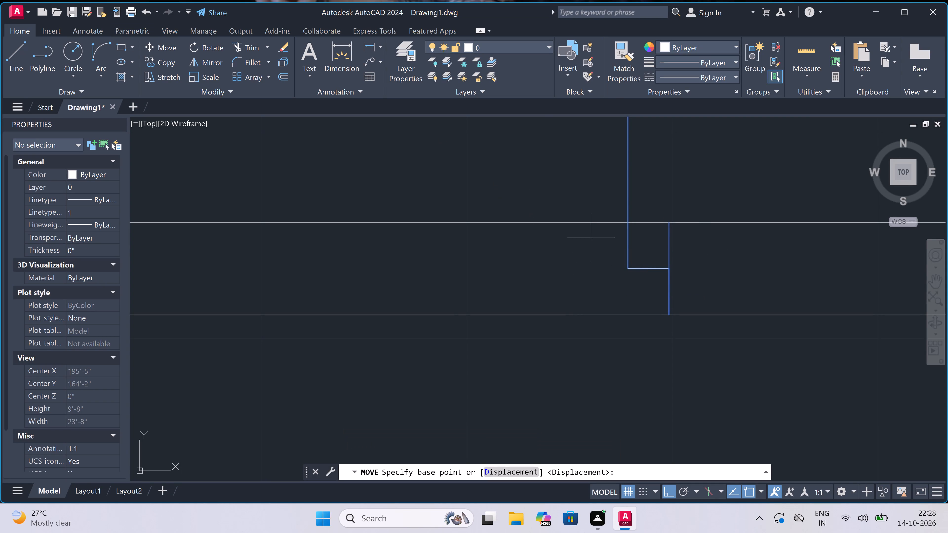
click(671, 313)
scroll(659, 311, down, 2)
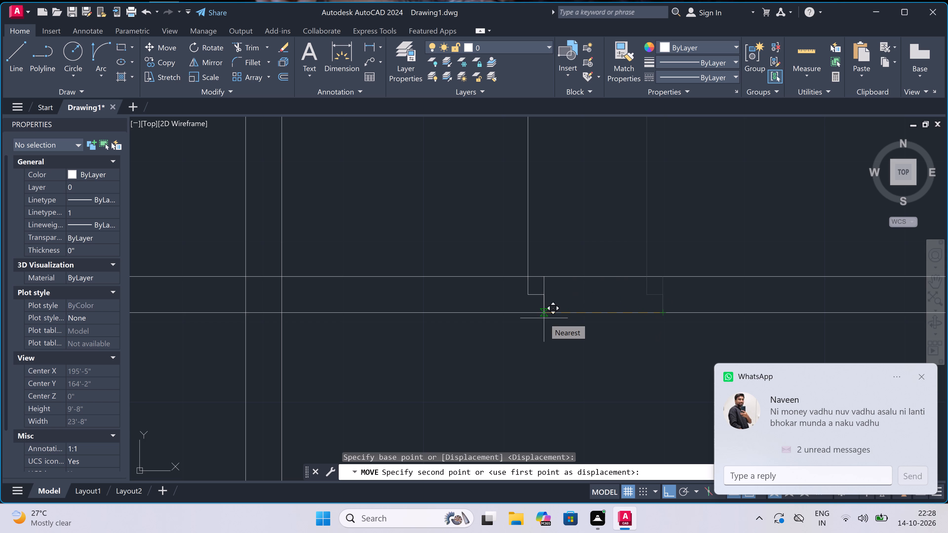
scroll(544, 318, down, 1)
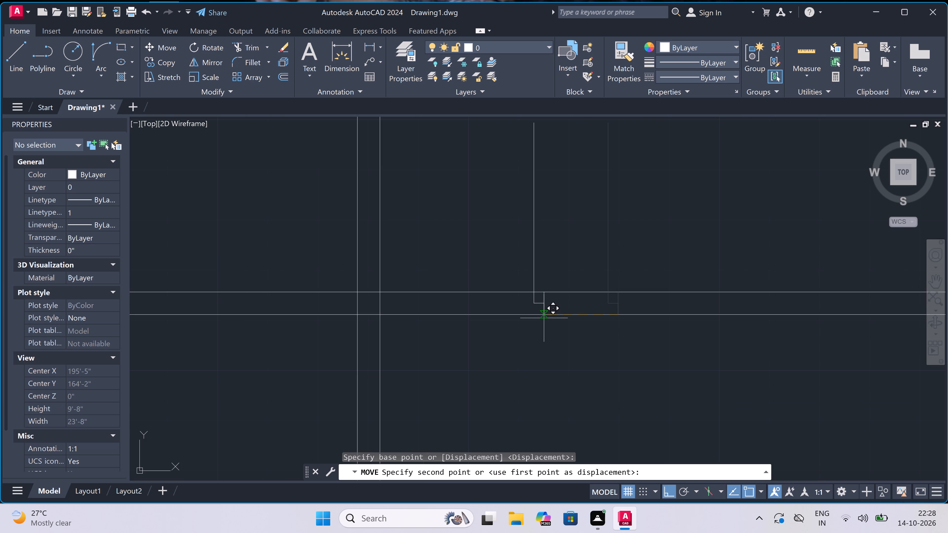
click(544, 318)
Draw a jamb line across the long horizontal wall, to the left of the central dividing wall.
scroll(485, 327, down, 3)
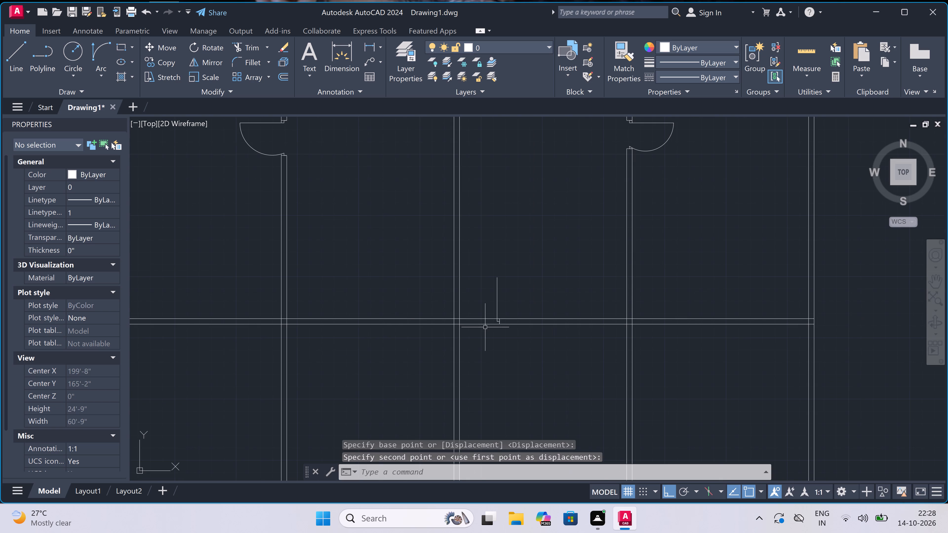
scroll(423, 321, up, 2)
key(l)
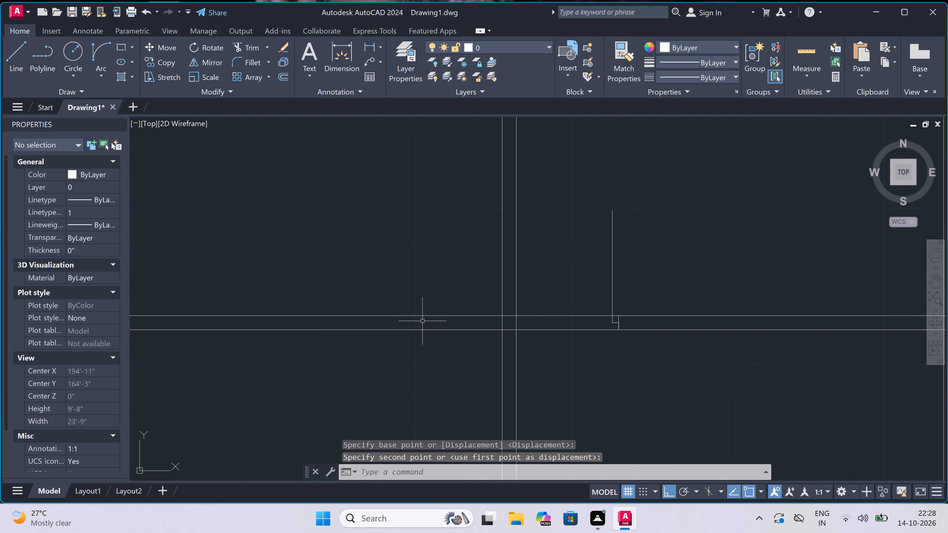
key(space)
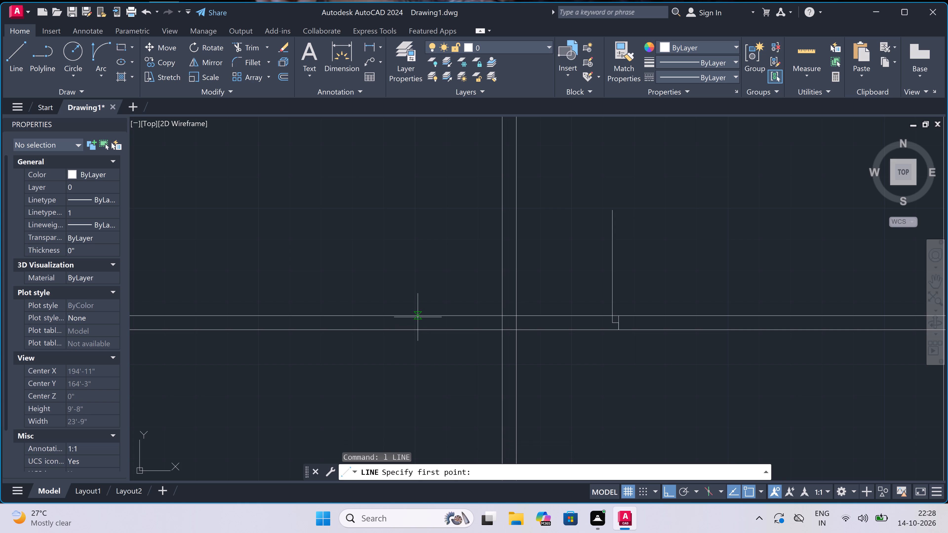
click(418, 316)
click(414, 326)
From the left jamb line's midpoint, draw a 2" stop rightward and a 3' door leaf upward, ending the Line command.
double_click(417, 321)
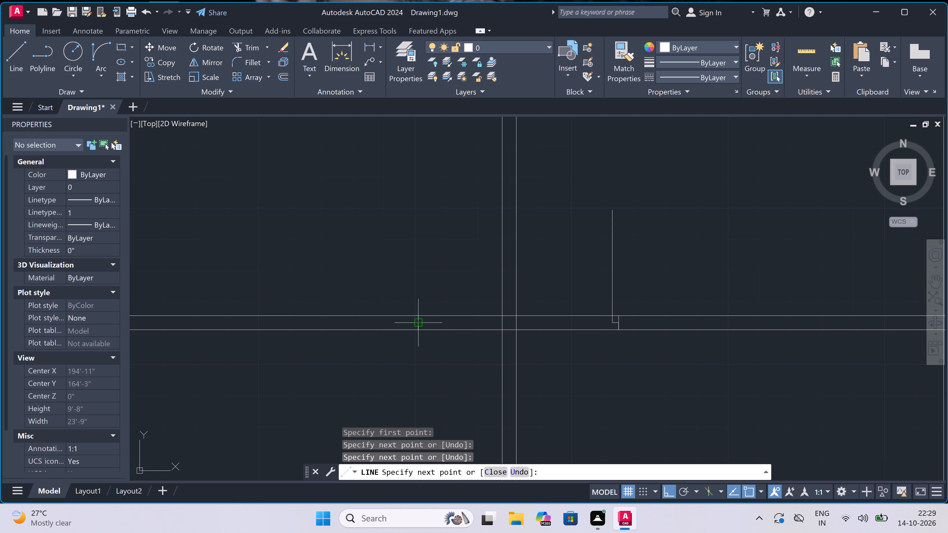
text(2")
key(space)
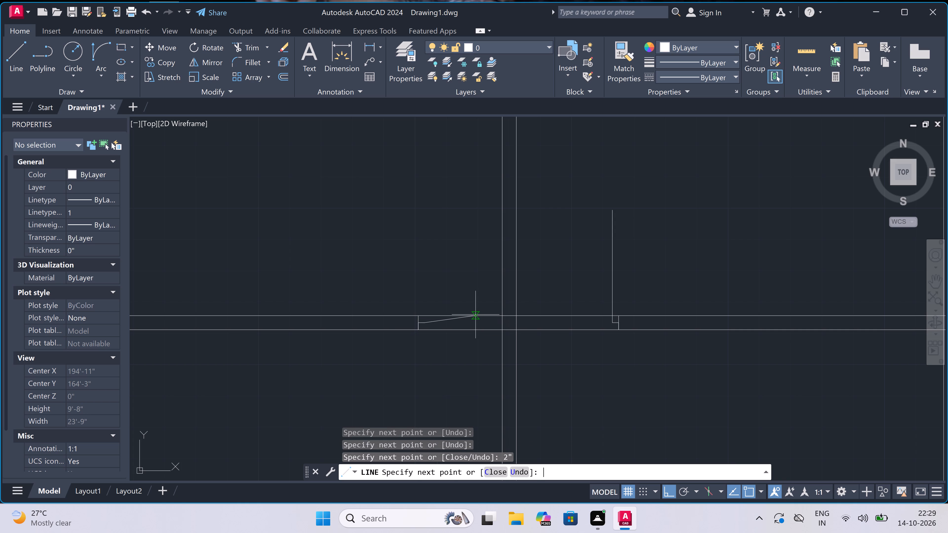
text(3')
key(space)
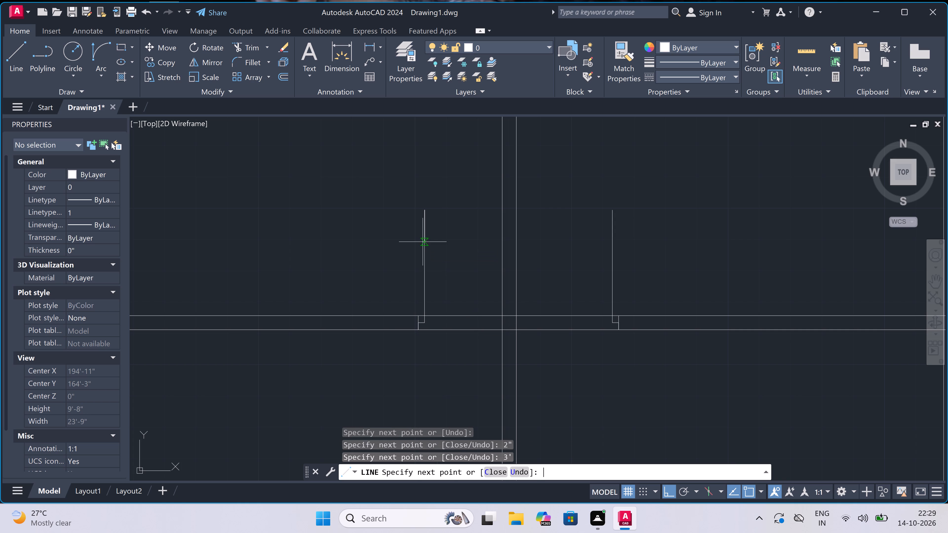
key(Escape)
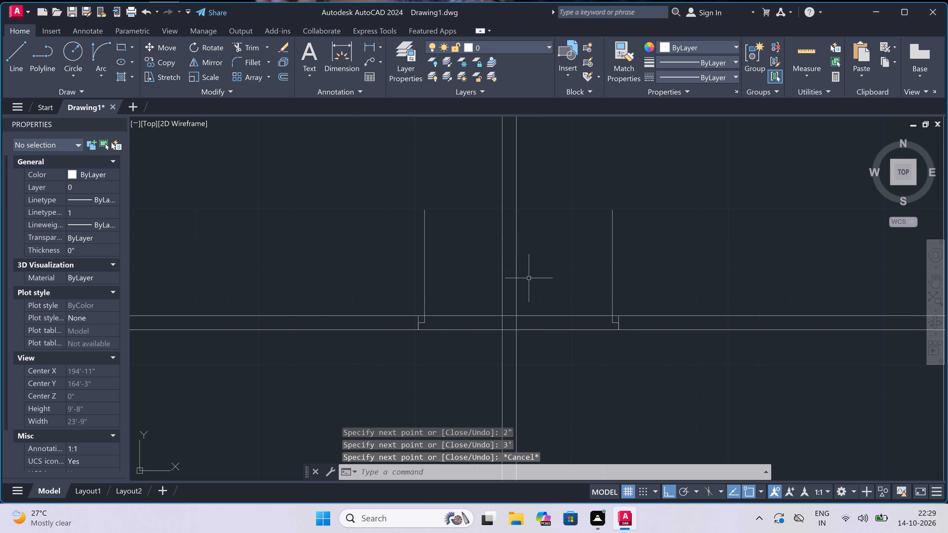
key(space)
key(Escape)
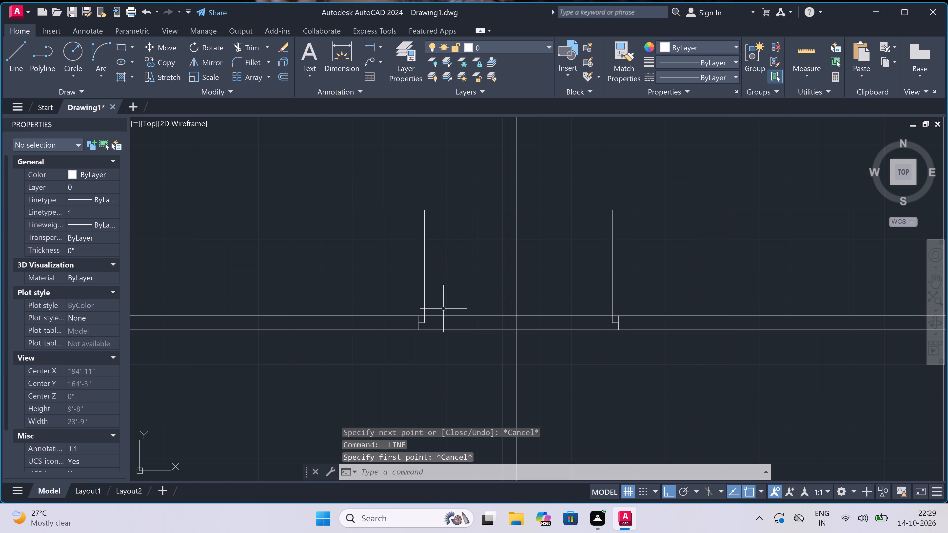
Move the right jamb line, stop and door leaf together leftward along the horizontal wall, nearer the central dividing wall.
scroll(624, 305, up, 2)
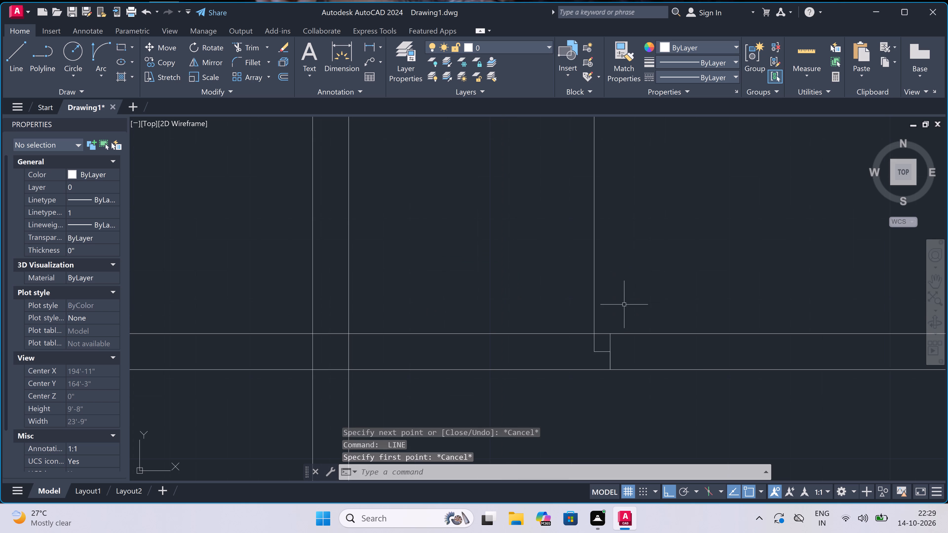
scroll(609, 353, up, 2)
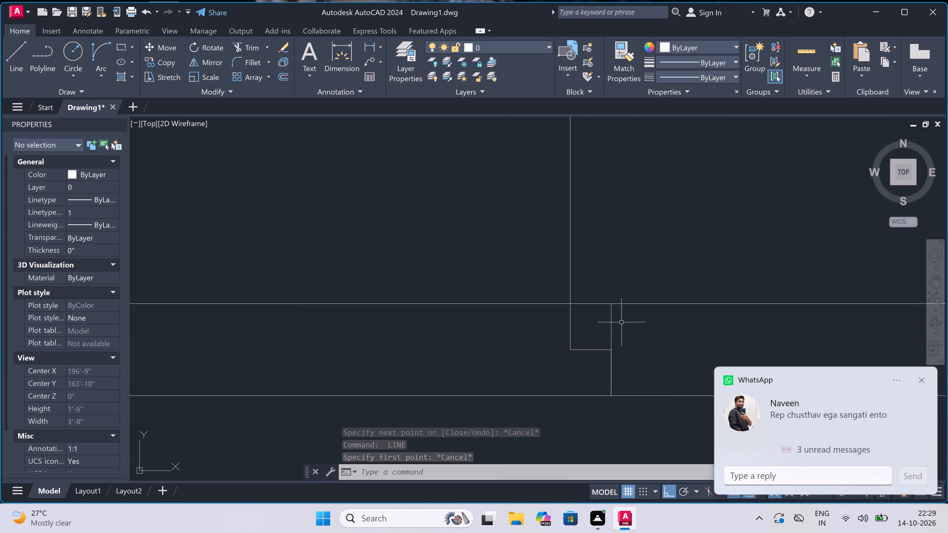
click(632, 327)
double_click(486, 362)
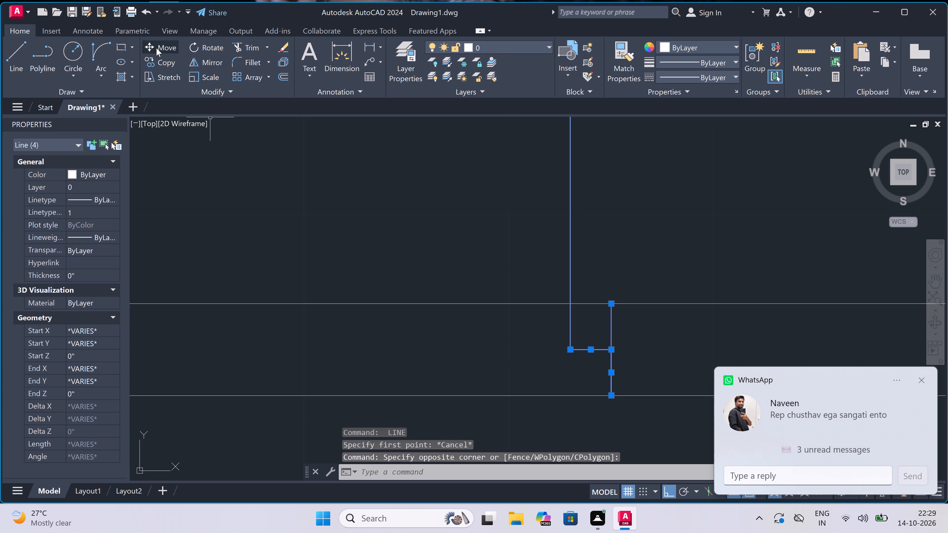
click(163, 44)
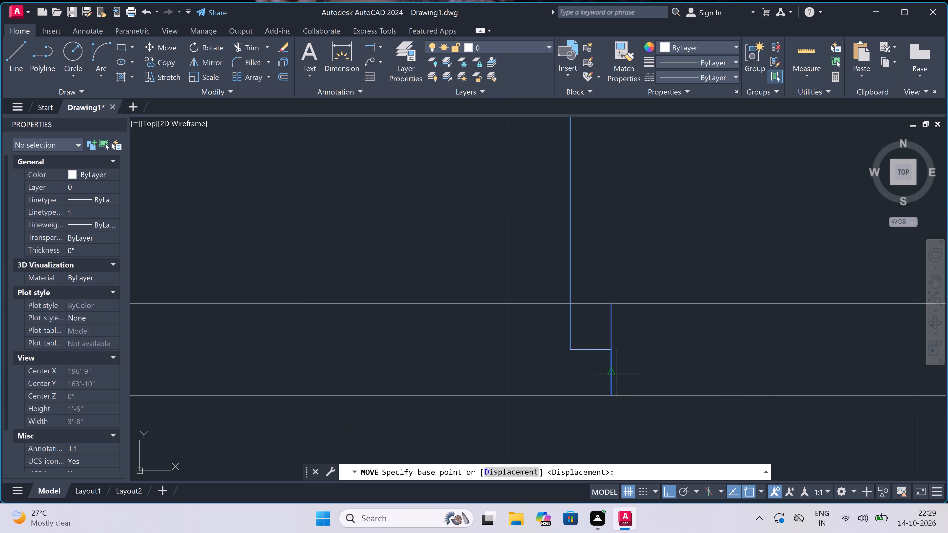
click(612, 395)
scroll(570, 396, down, 2)
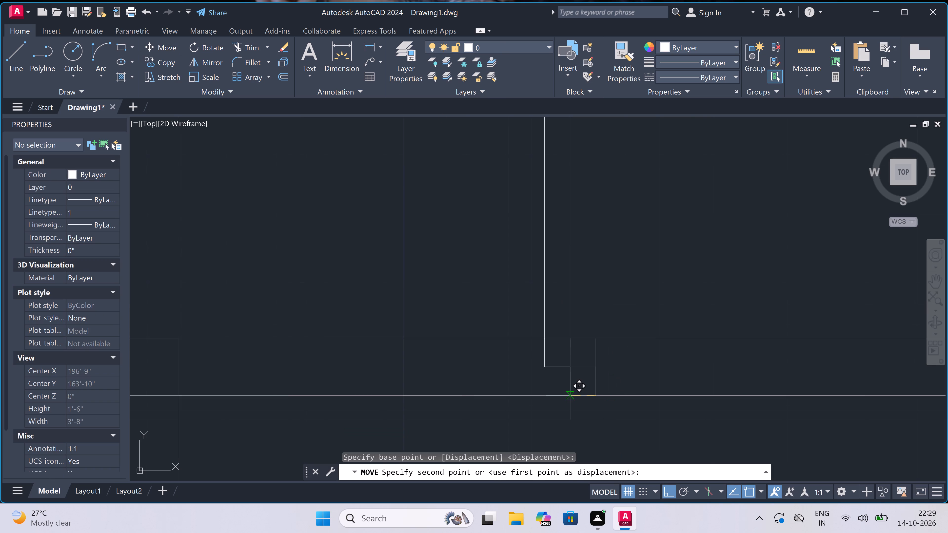
scroll(570, 396, down, 1)
click(570, 396)
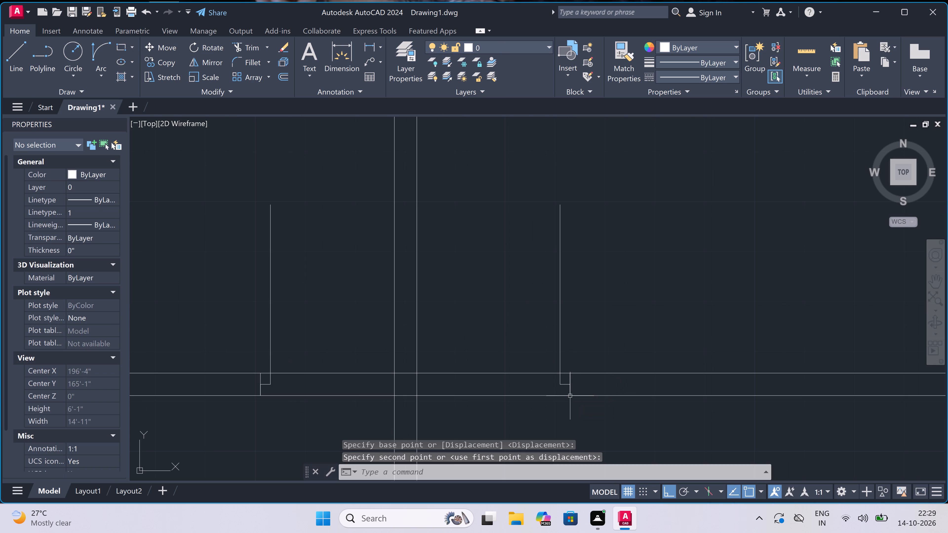
key(Escape)
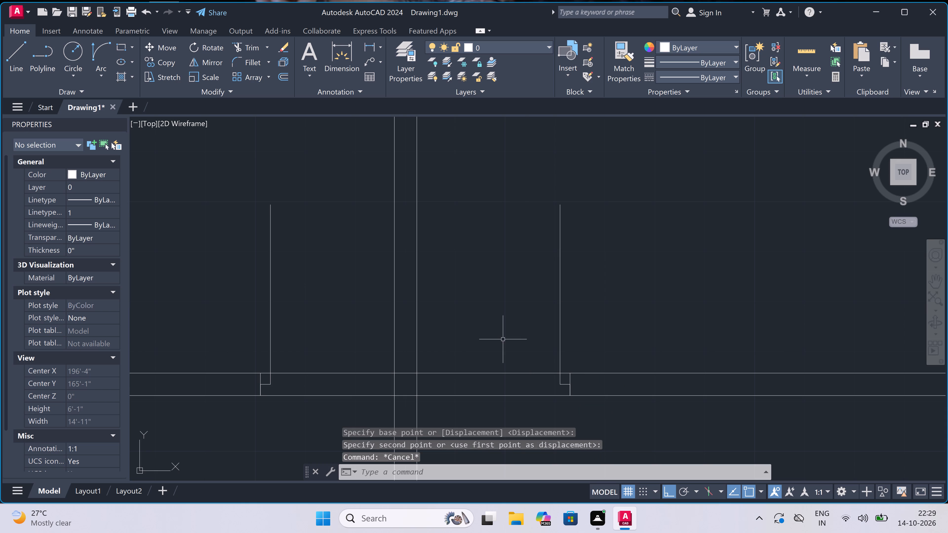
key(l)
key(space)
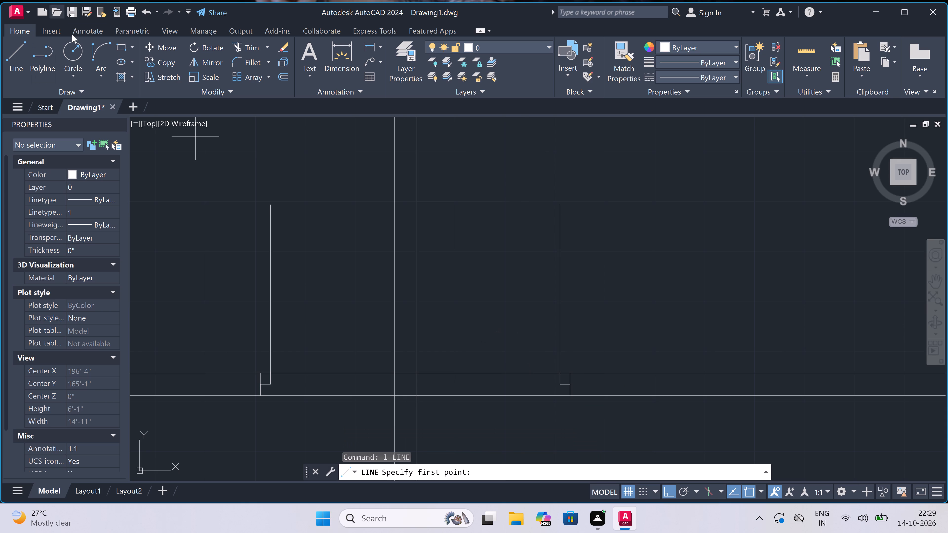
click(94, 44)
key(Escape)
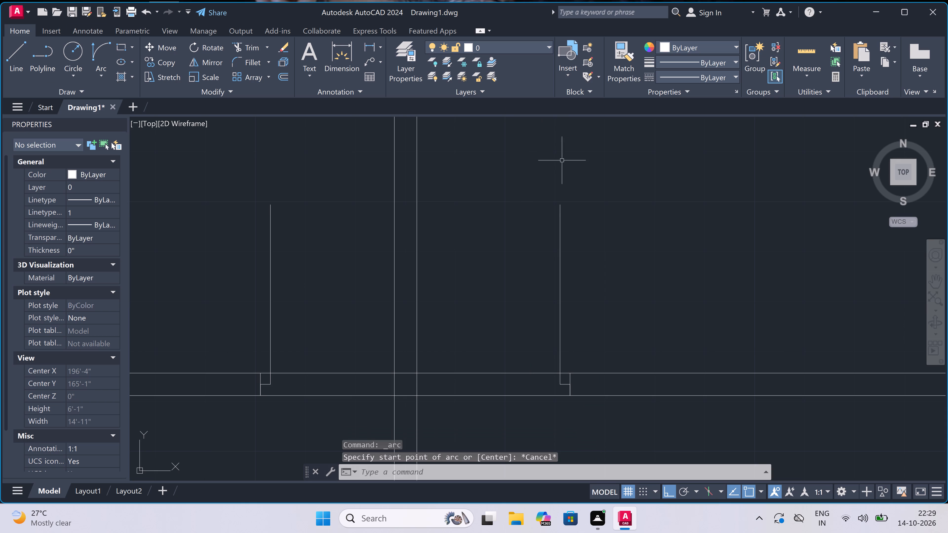
Draw the right leaf's swing arc from its top end to the upper wall line between the dividing wall's two lines.
click(96, 46)
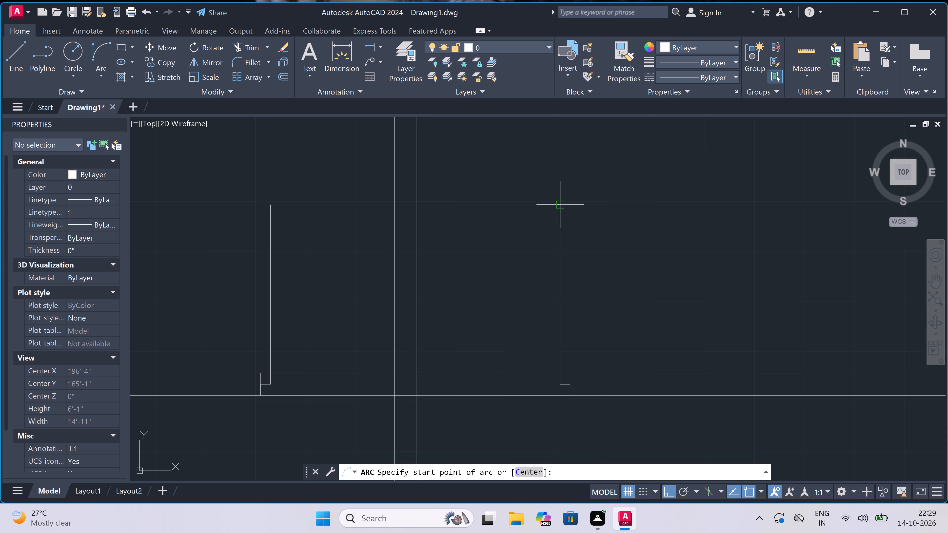
drag(561, 204, 563, 207)
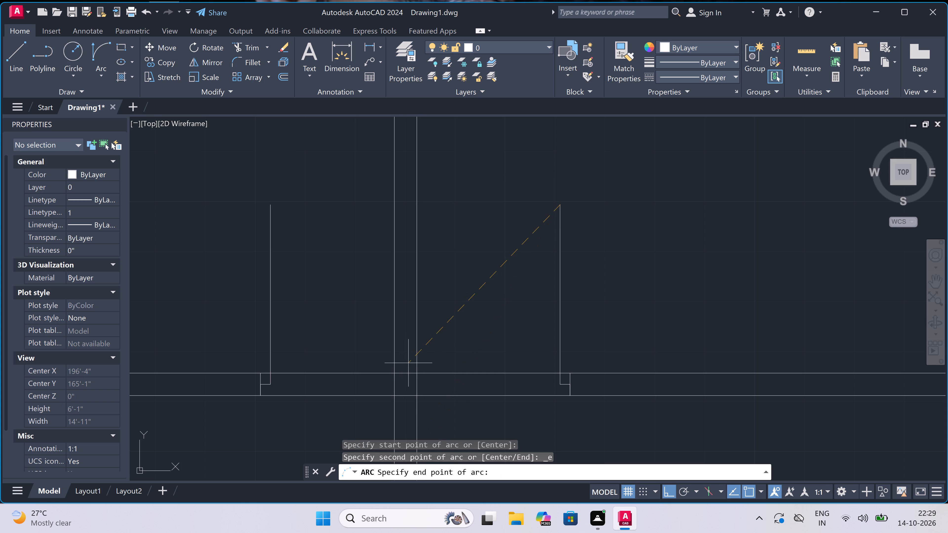
double_click(408, 370)
click(367, 269)
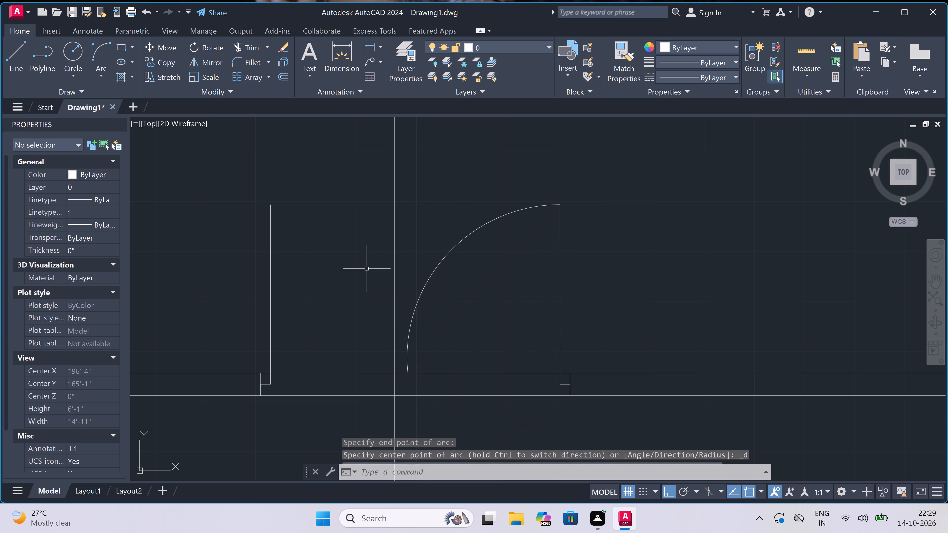
Draw a three-point arc from the left leaf's top through the right arc's lower end to a point below the wall.
key(space)
drag(268, 204, 272, 207)
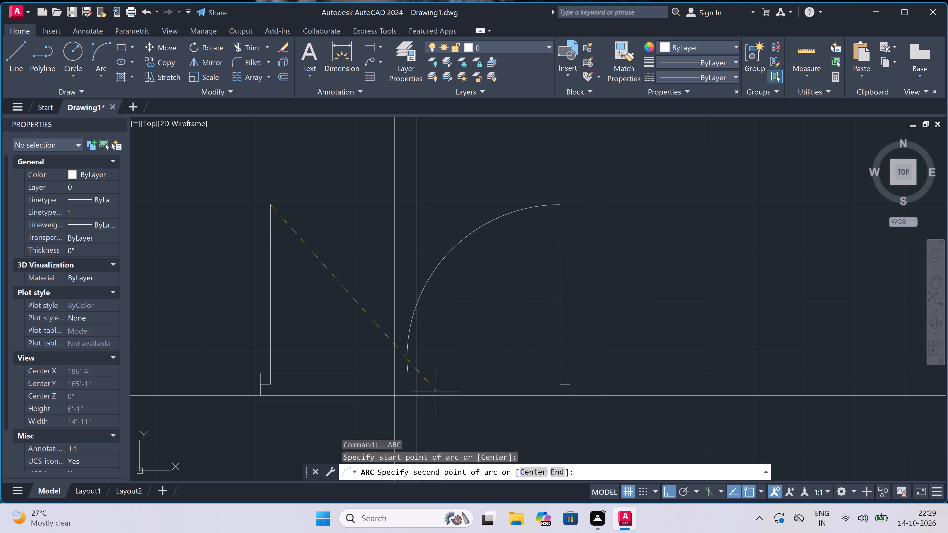
double_click(411, 373)
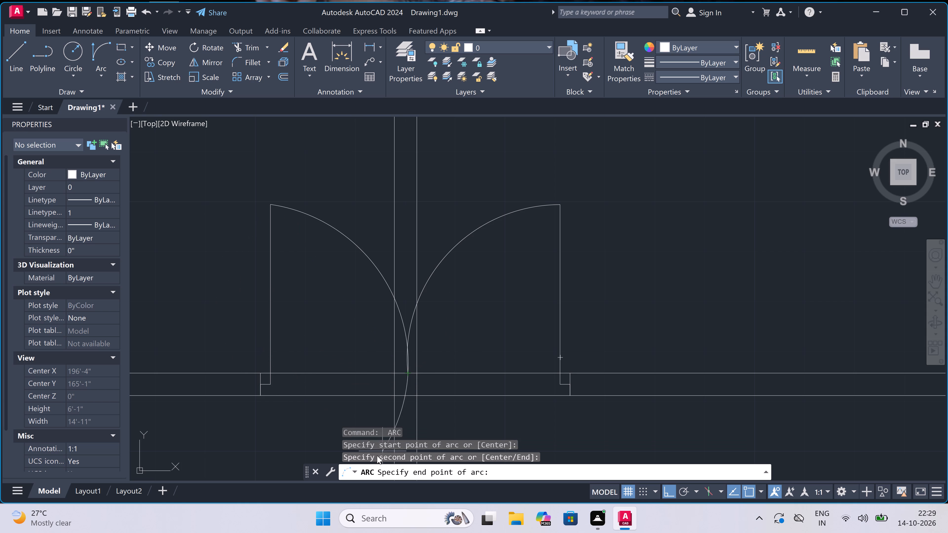
scroll(389, 409, down, 4)
scroll(385, 421, up, 3)
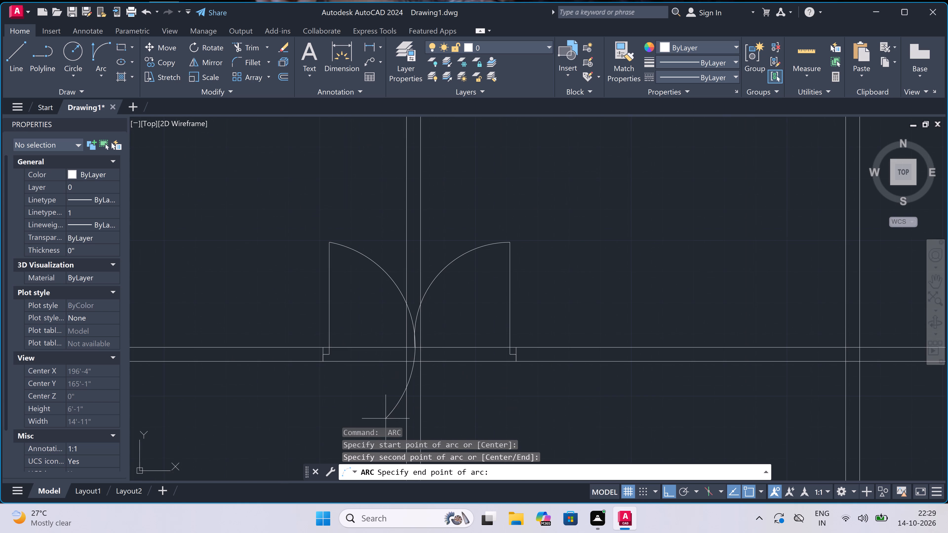
click(384, 397)
Trim the left arc's tail below the wall and the overlapping arc and dividing-wall pieces below where the two arcs meet.
text(tr)
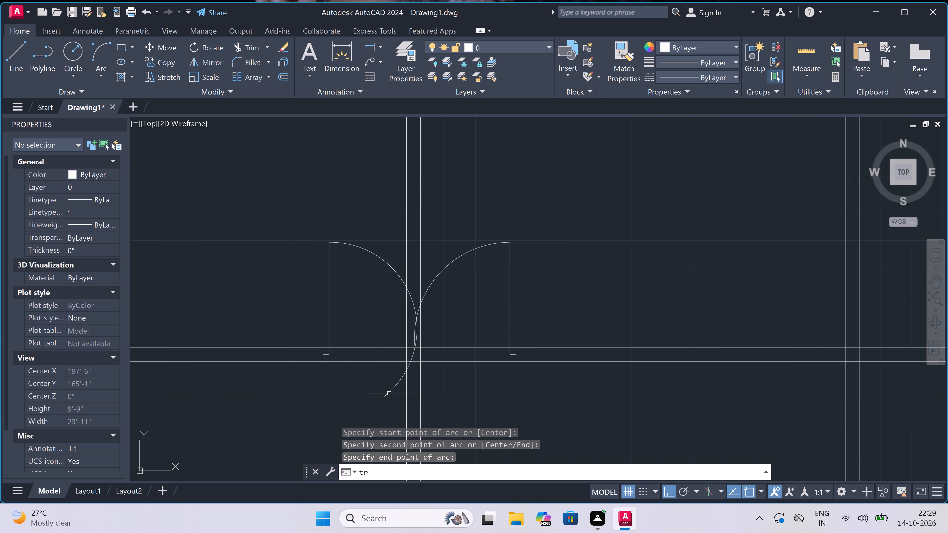
key(space)
click(397, 390)
click(393, 378)
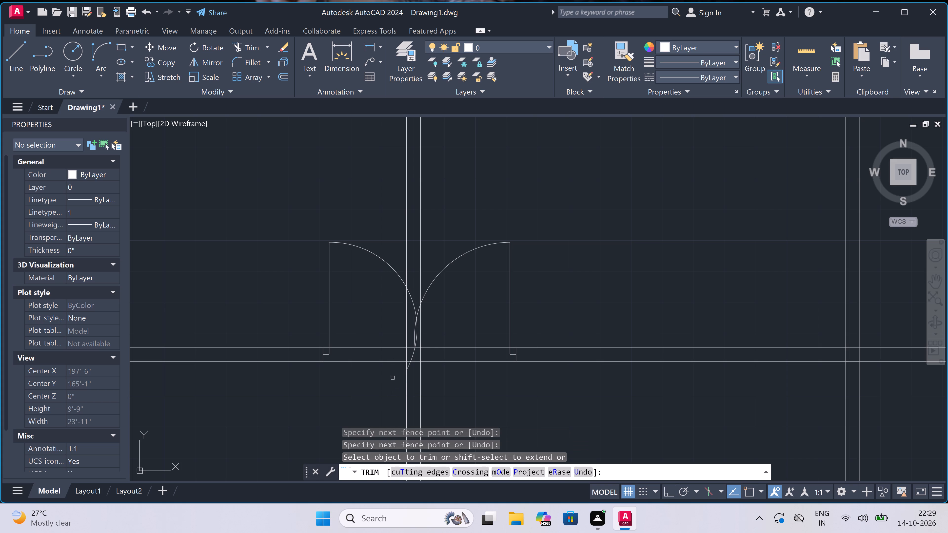
click(374, 366)
click(457, 320)
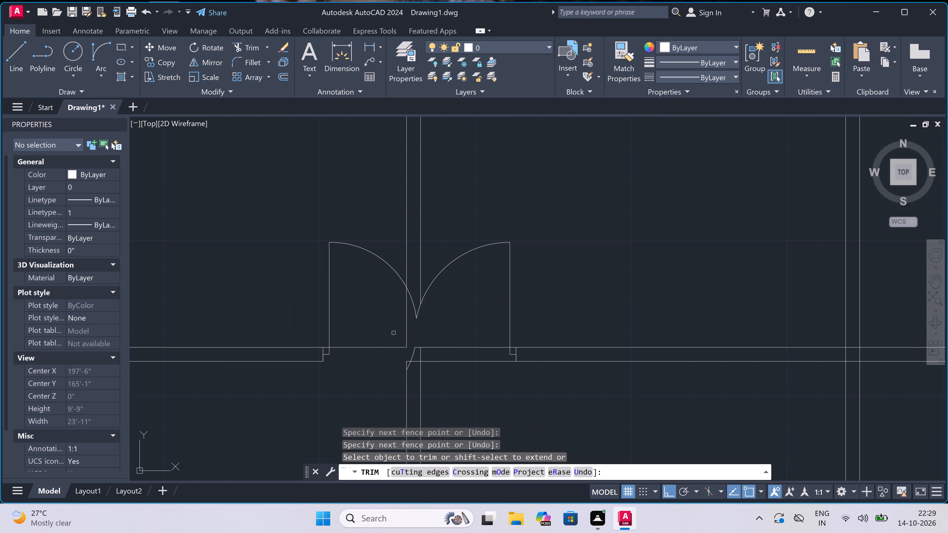
Trim the upper wall line and leftover dividing-wall and arc pieces between the left jamb and the dividing wall.
double_click(393, 333)
click(375, 366)
click(377, 336)
drag(379, 333, 381, 332)
double_click(454, 331)
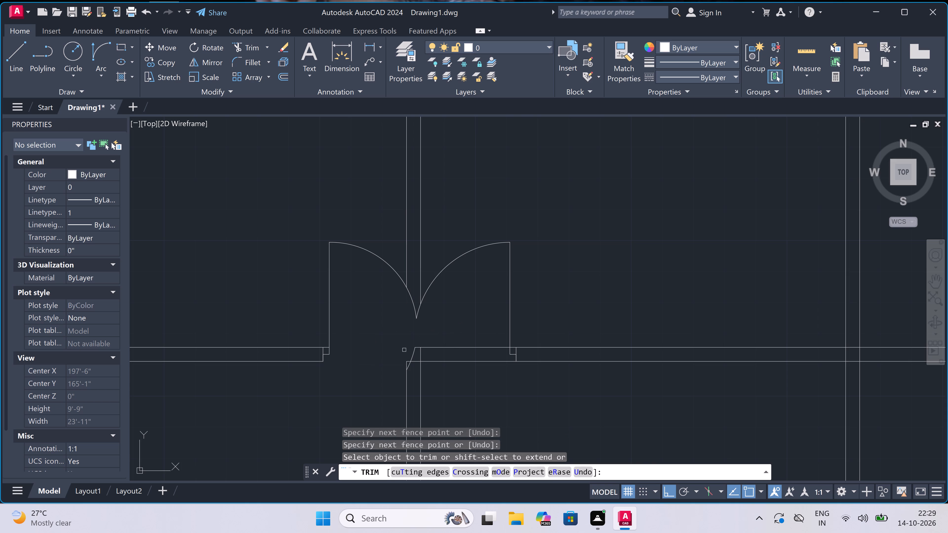
click(400, 356)
click(444, 360)
Trim the arc stub and remaining wall lines up to the right jamb to open the double doorway, ending Trim.
scroll(415, 367, up, 2)
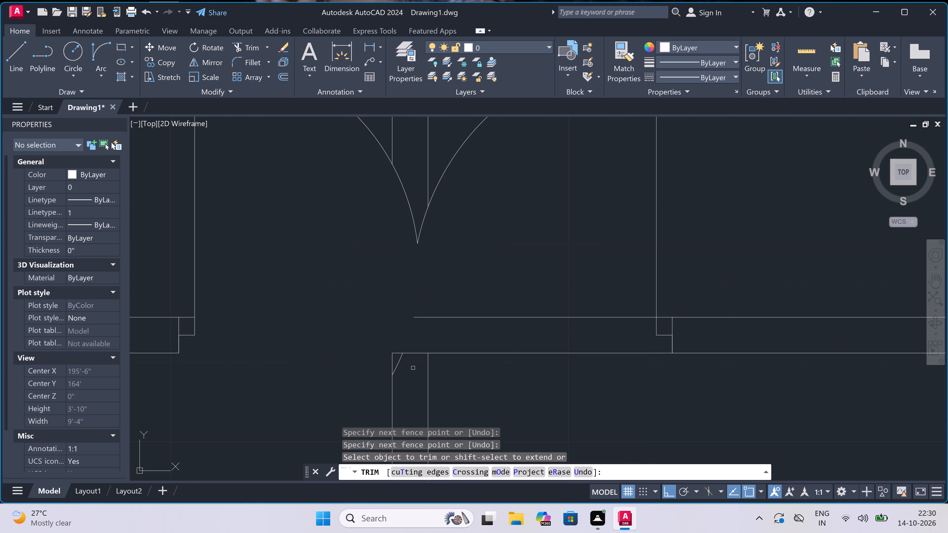
click(392, 363)
click(398, 363)
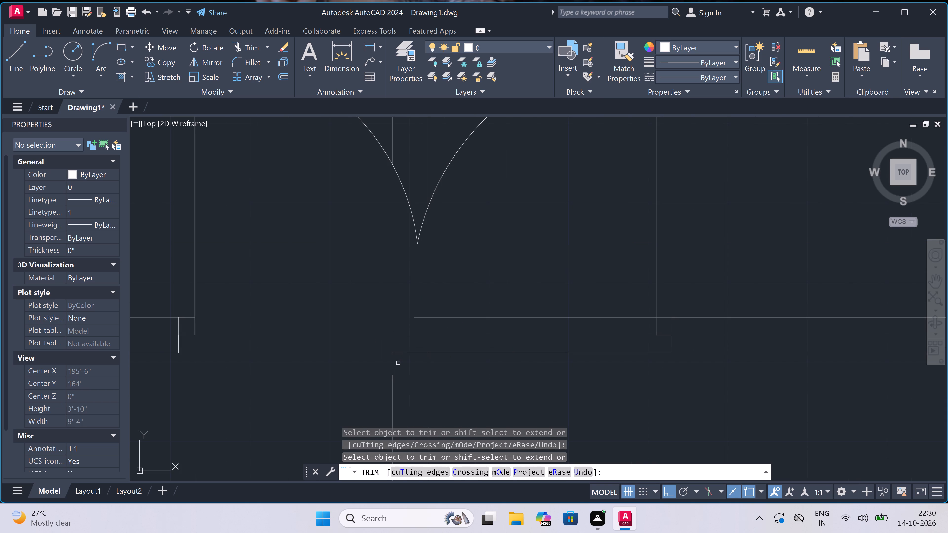
click(483, 305)
click(496, 390)
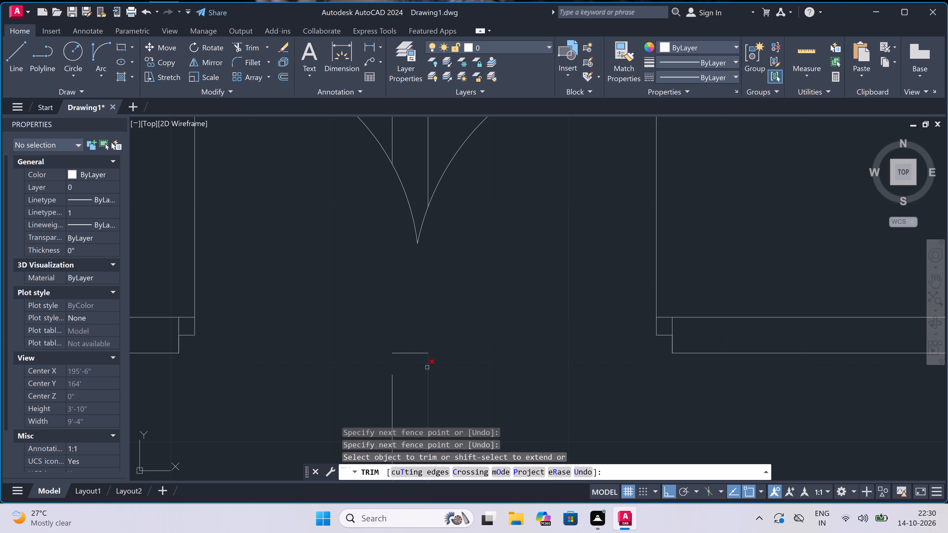
click(420, 371)
click(424, 339)
key(Escape)
Draw a threshold line between the two jambs' lower ends, along the bottom wall line of the double doorway.
key(l)
key(space)
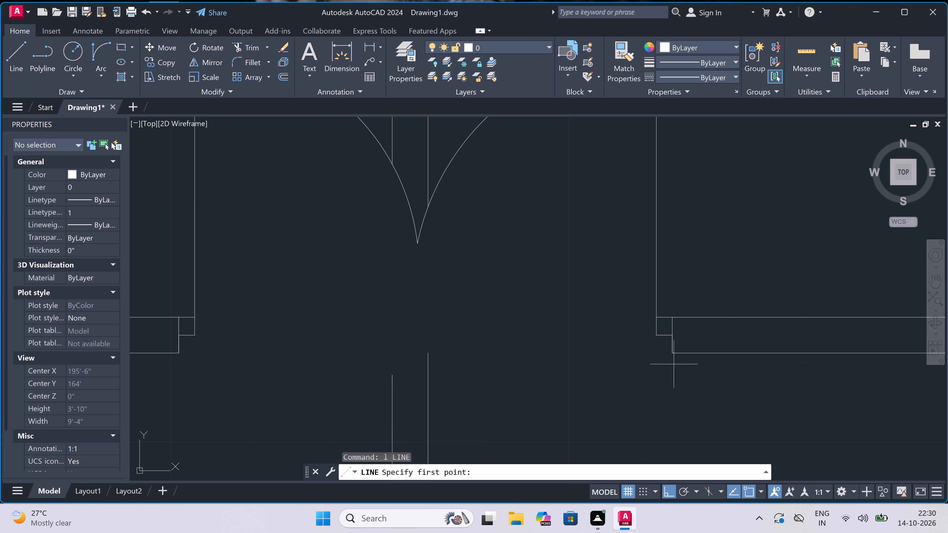
drag(671, 351, 669, 351)
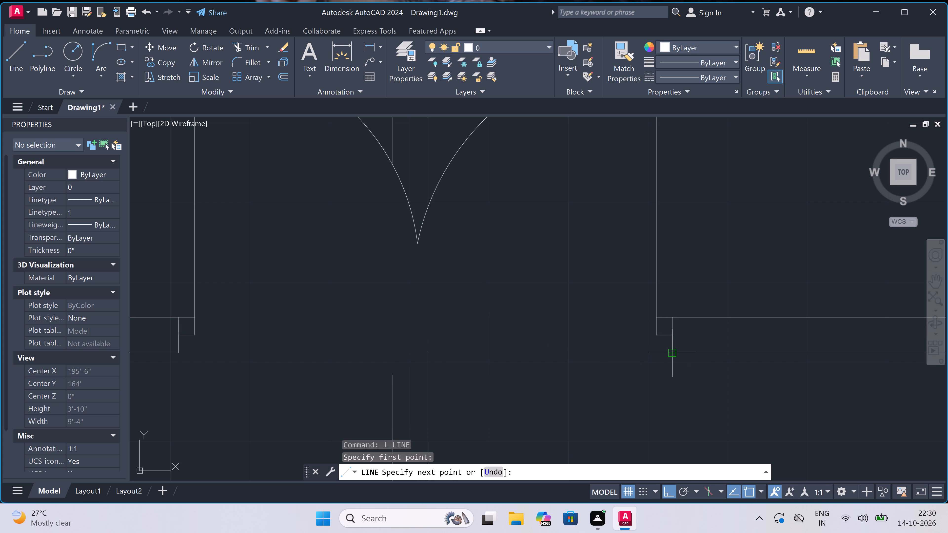
click(175, 353)
key(Escape)
Draw a short line extending the dividing wall's left line up to the double door's threshold line.
scroll(373, 303, down, 4)
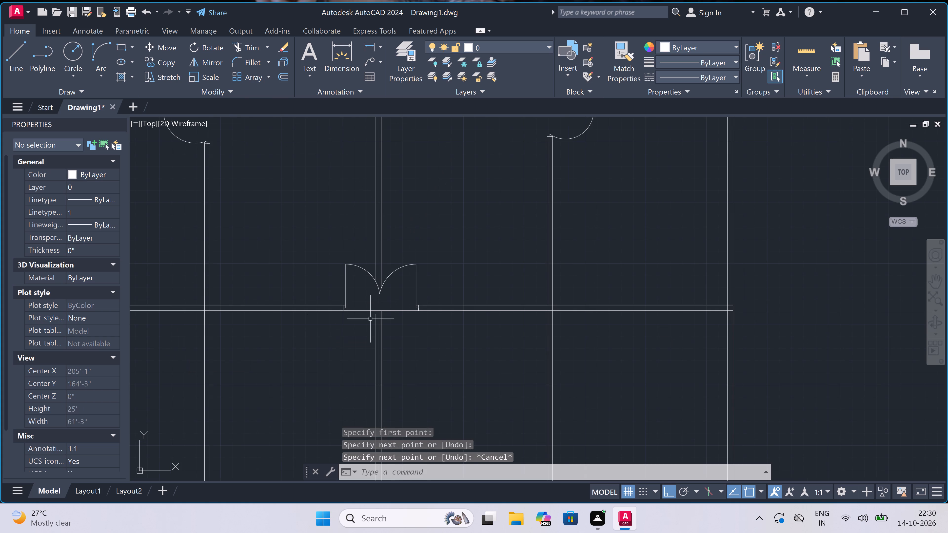
key(space)
scroll(372, 318, up, 3)
click(388, 304)
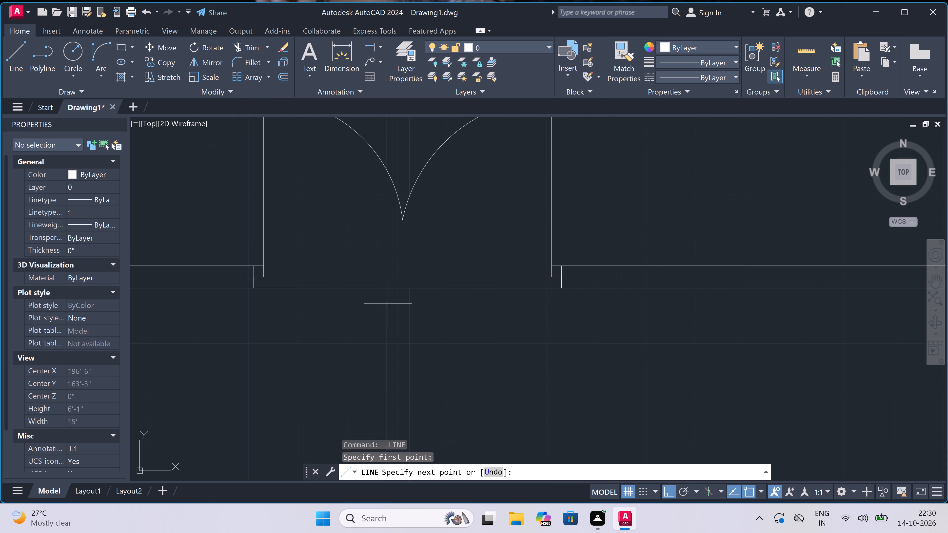
click(389, 291)
key(Escape)
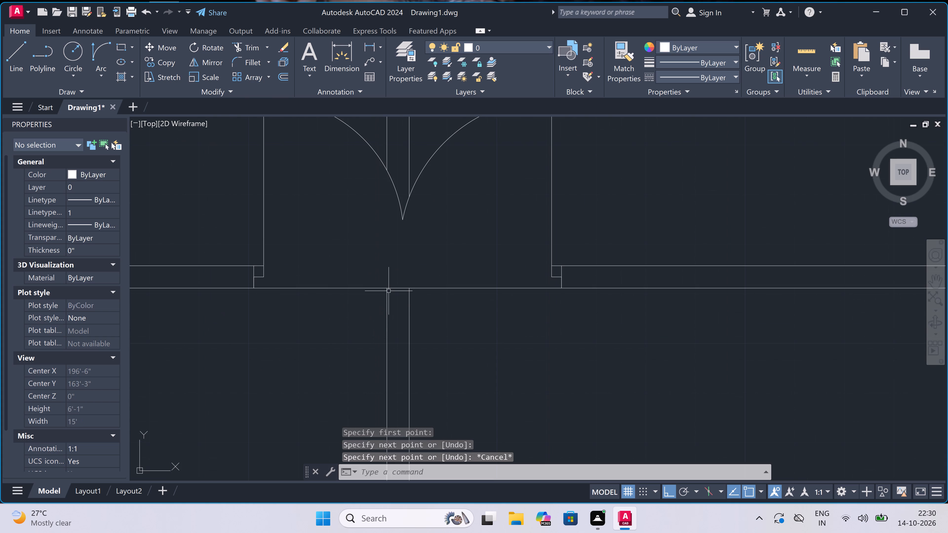
Offset the horizontal wall's lower line 4' downward on both the left and right sides of the double door.
scroll(455, 269, down, 5)
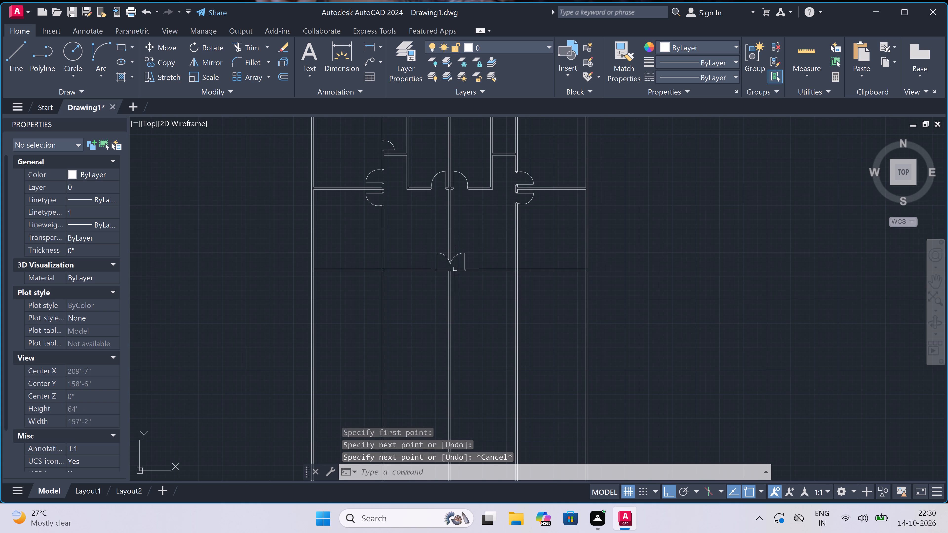
scroll(297, 273, up, 3)
key(o)
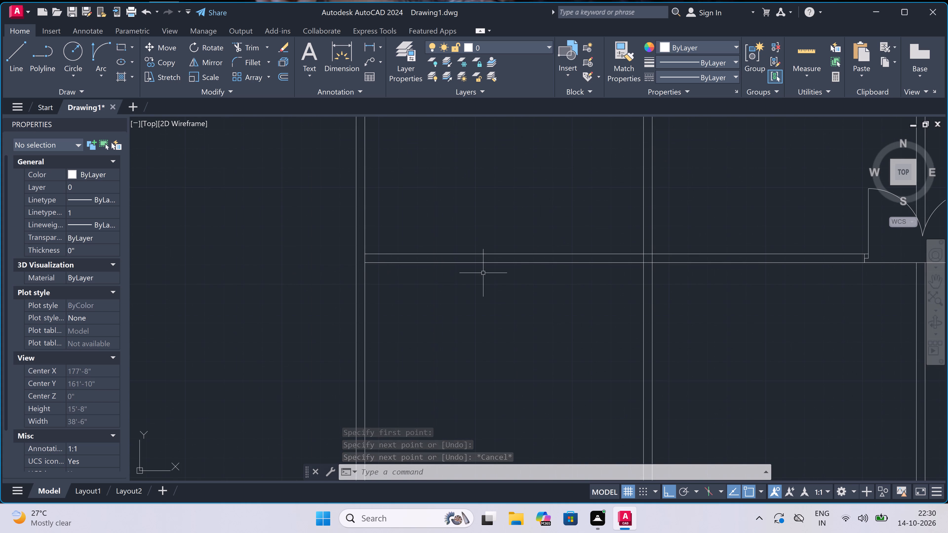
key(space)
drag(501, 264, 501, 269)
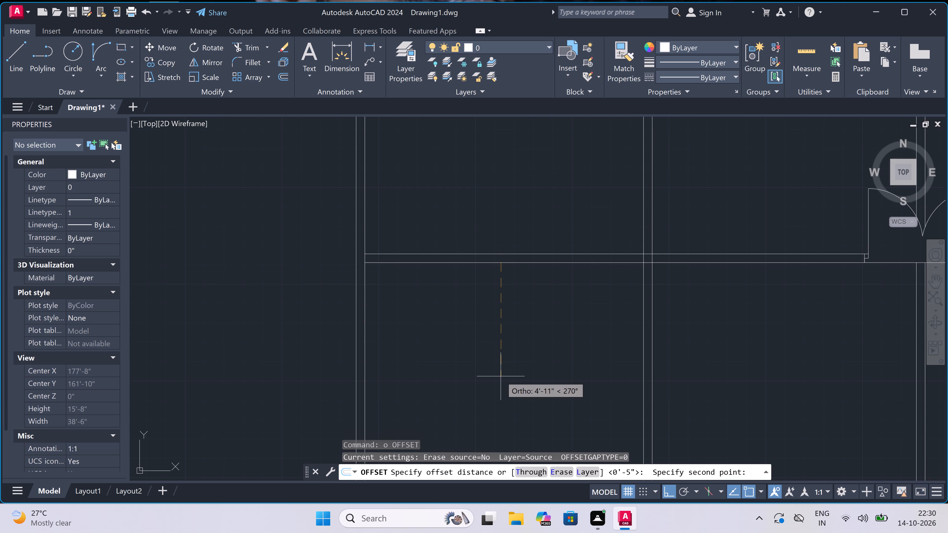
text(4')
key(space)
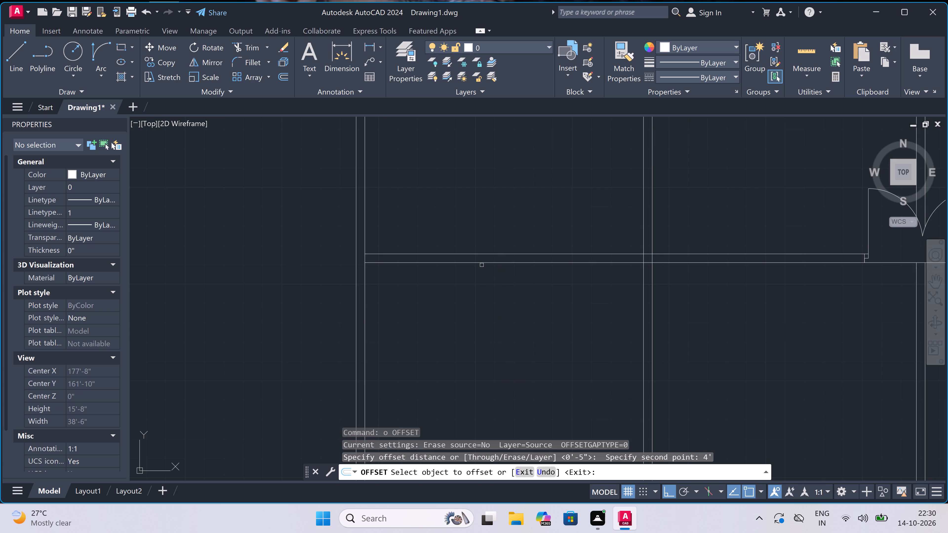
drag(482, 263, 482, 268)
click(481, 283)
scroll(481, 283, down, 2)
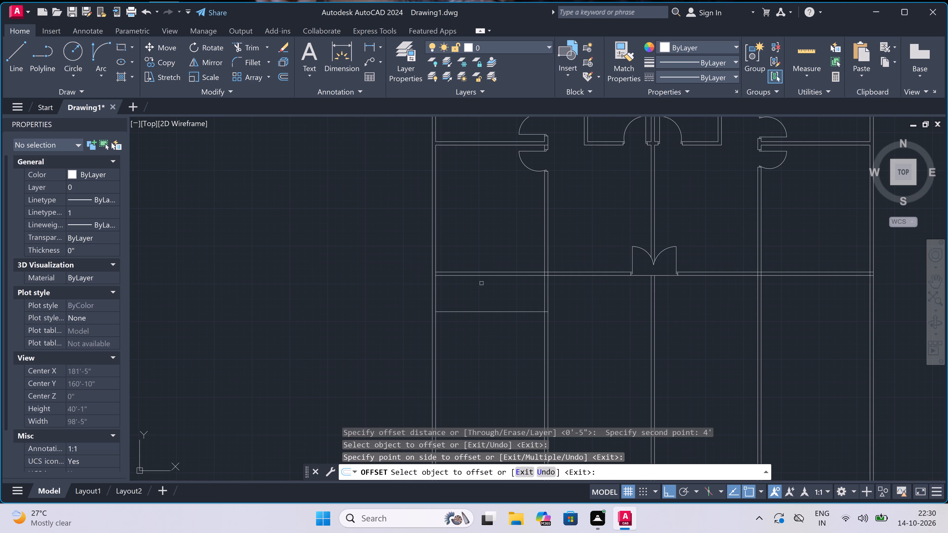
click(826, 275)
click(822, 304)
key(Escape)
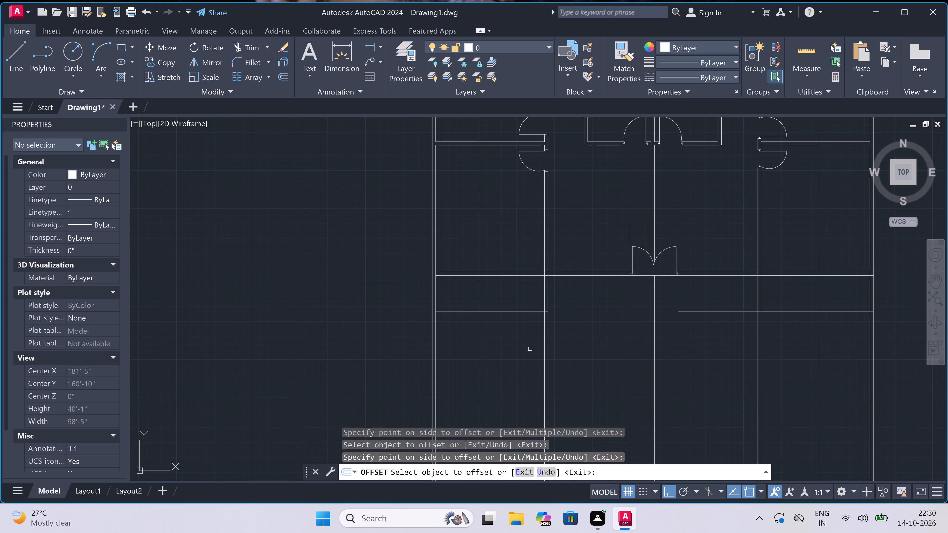
Offset the two new horizontal lines 4.5" downward to make double-line walls on both sides.
key(space)
drag(487, 315, 488, 318)
scroll(495, 361, up, 1)
text(4.5")
key(space)
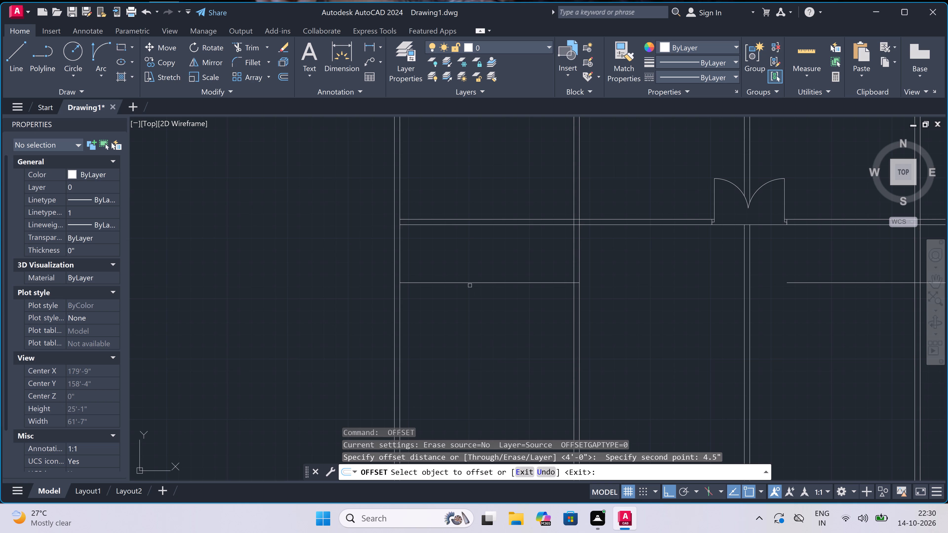
drag(467, 283, 467, 286)
click(459, 315)
scroll(459, 315, down, 1)
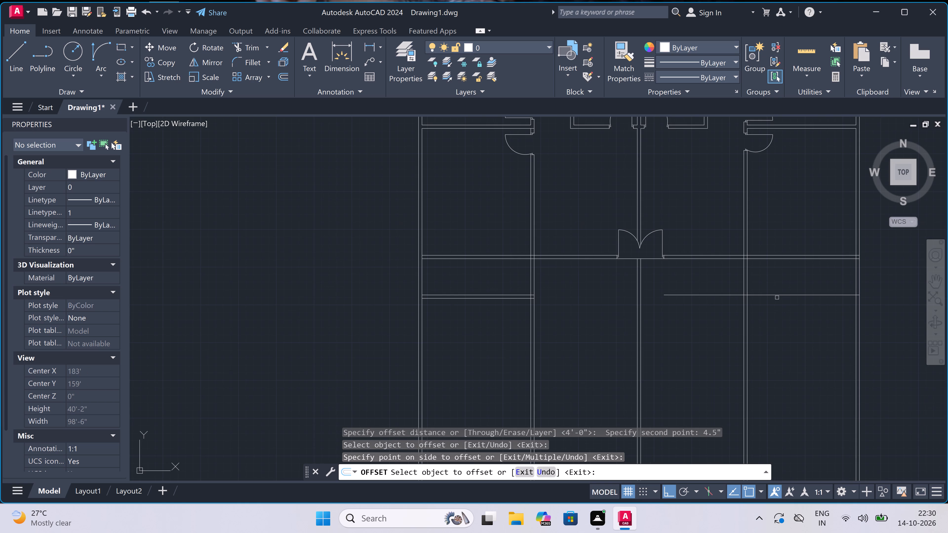
drag(777, 295, 777, 297)
click(770, 322)
key(Escape)
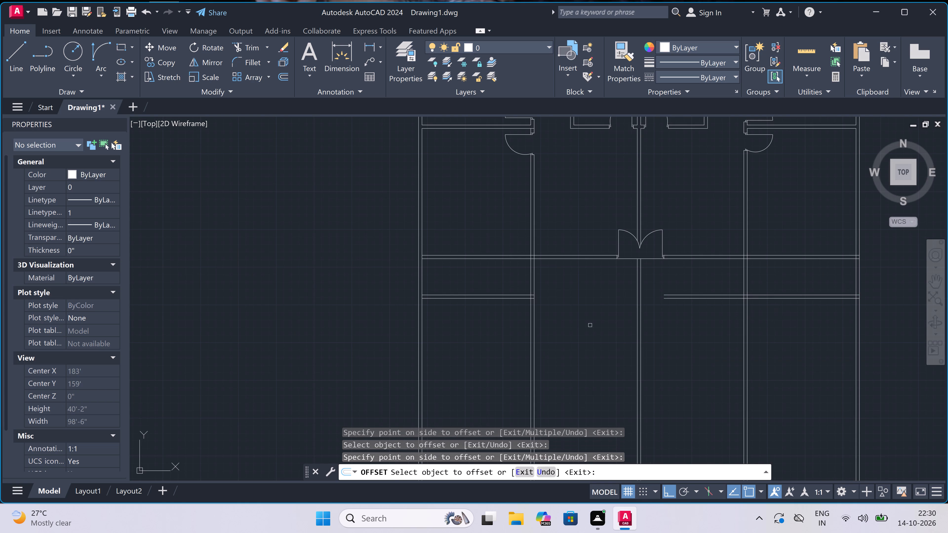
Draw a 4.5" wide partition between the two left horizontal walls, starting 6' from the left outer wall's inner face.
scroll(429, 321, down, 1)
scroll(487, 259, up, 1)
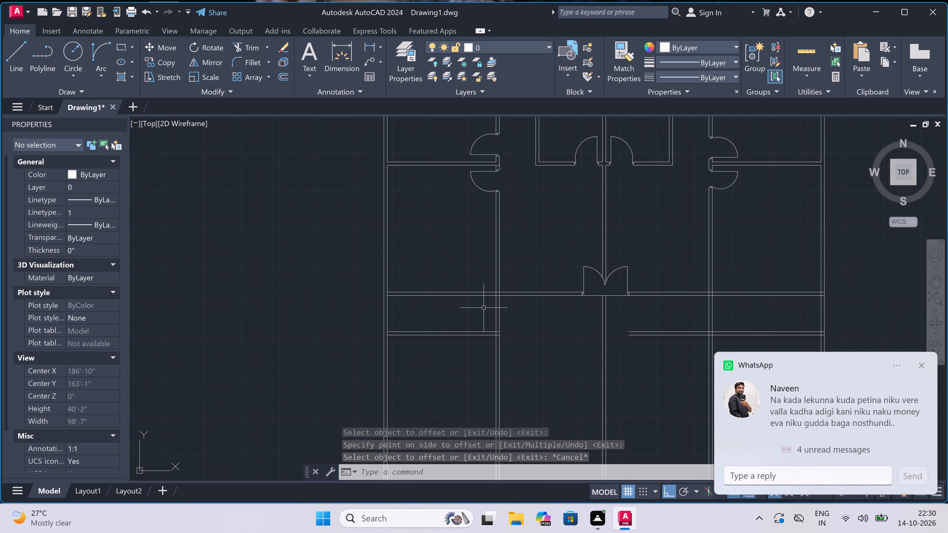
scroll(451, 342, up, 1)
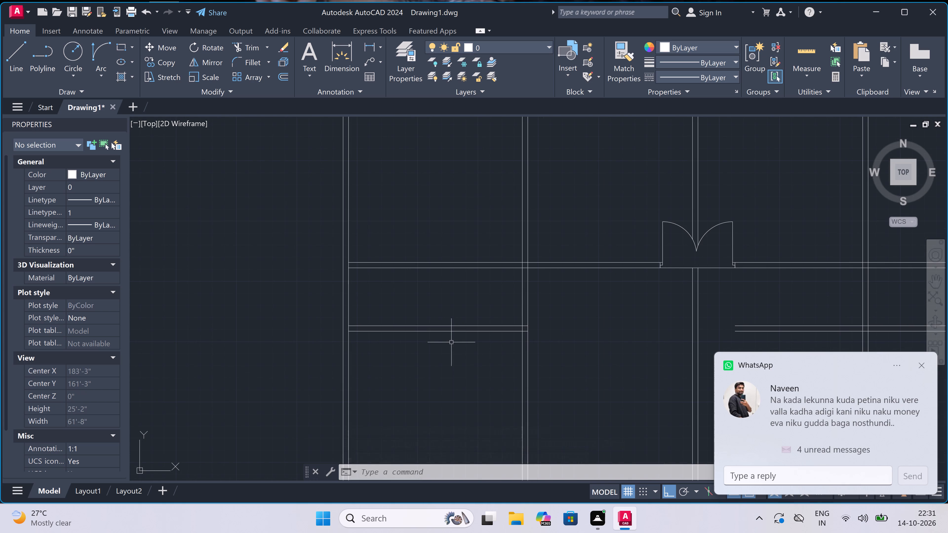
text(l)
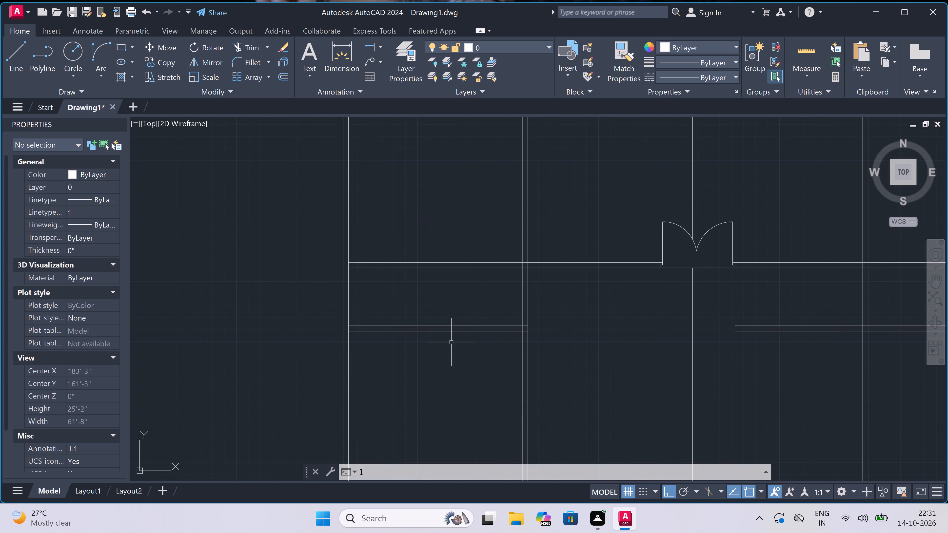
key(space)
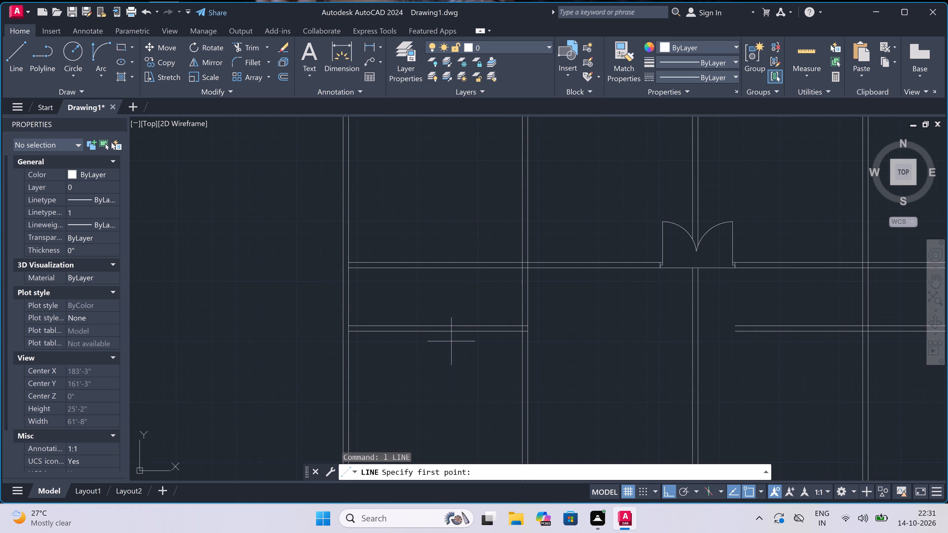
click(347, 328)
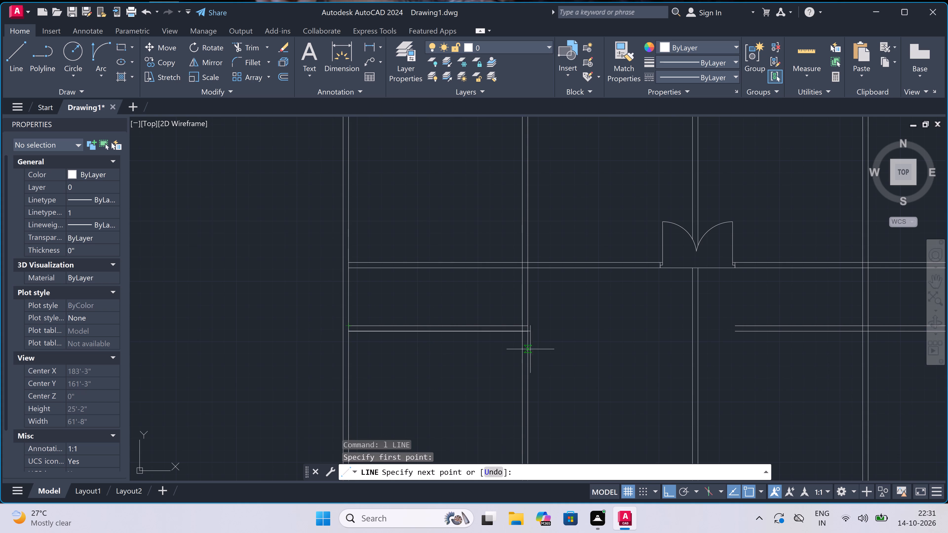
text(6')
key(space)
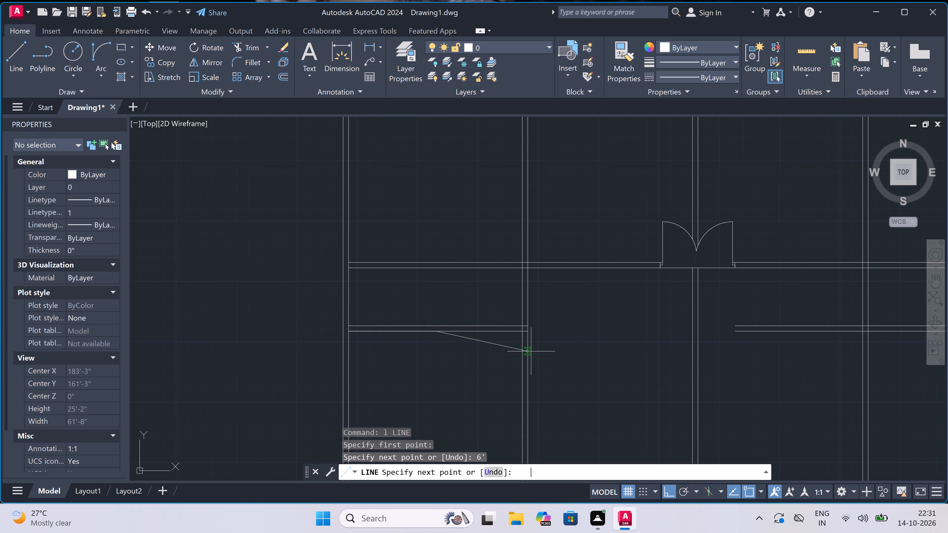
click(436, 262)
text(4.5")
key(space)
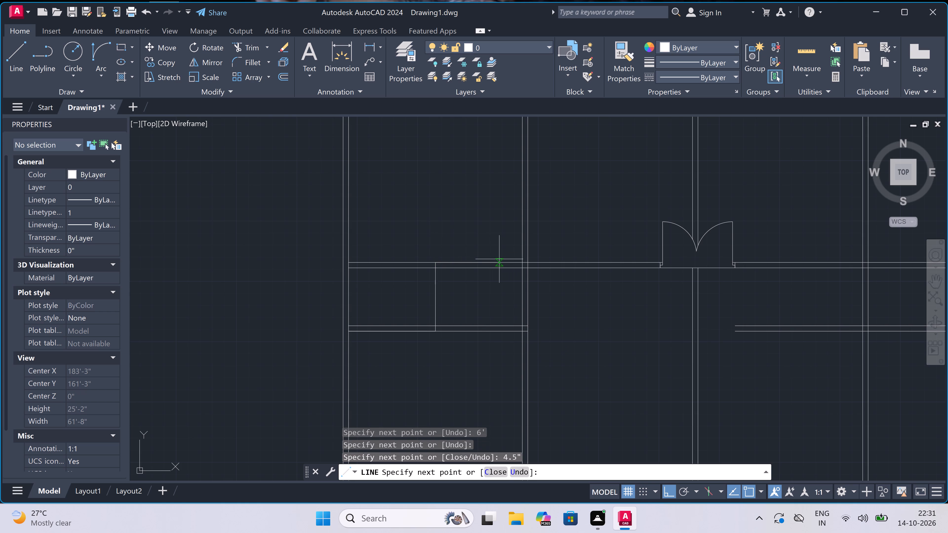
scroll(441, 337, up, 2)
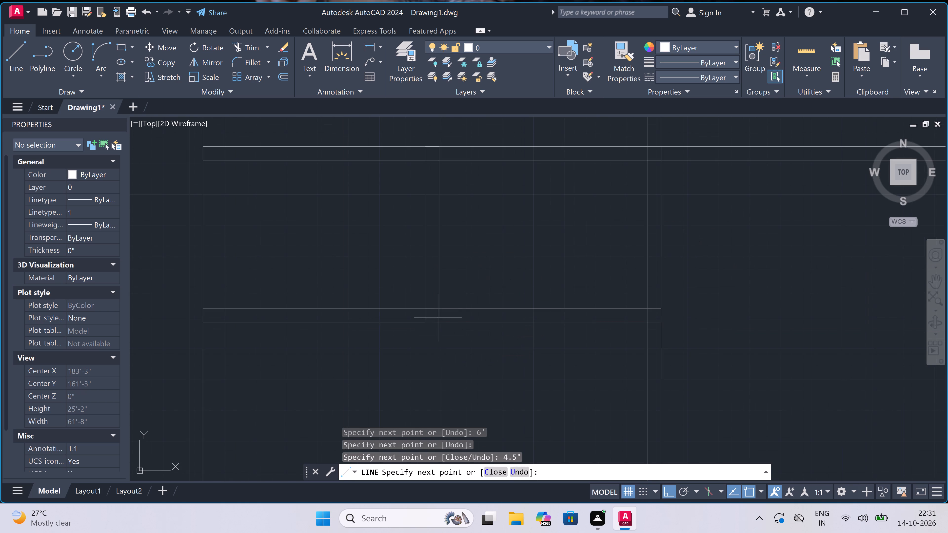
double_click(440, 318)
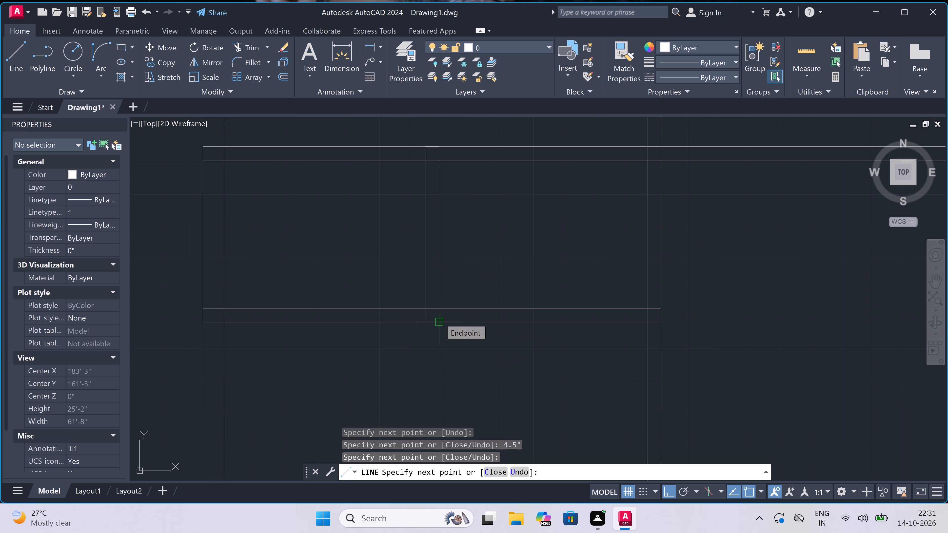
key(Escape)
scroll(440, 318, down, 1)
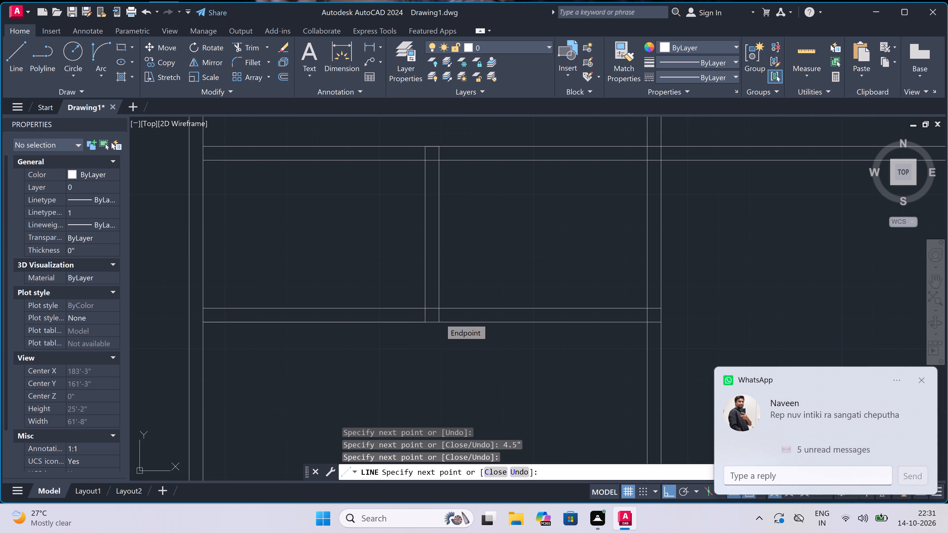
key(space)
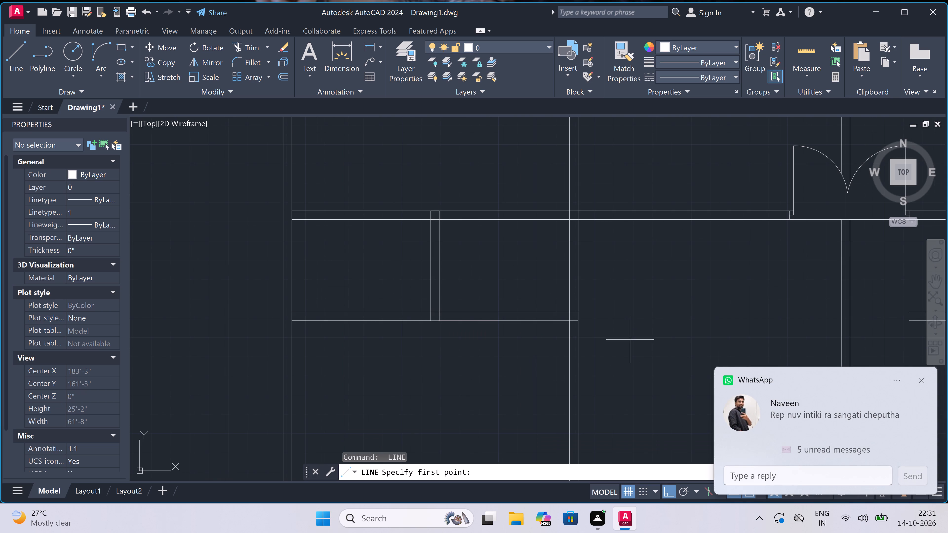
key(Escape)
Trim the left interior vertical wall inside its corner with the new lower wall and between the two horizontal walls.
key(t)
key(r)
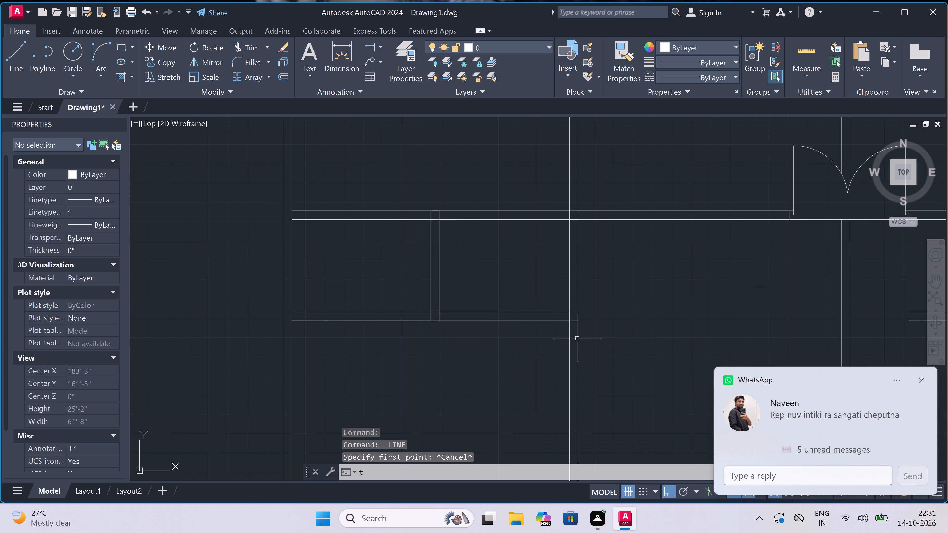
key(space)
scroll(573, 322, up, 1)
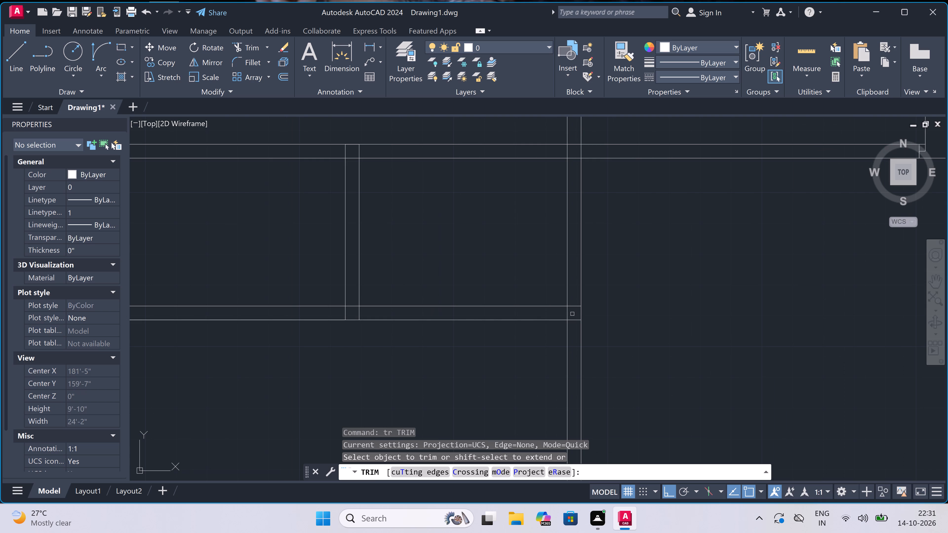
scroll(572, 312, up, 2)
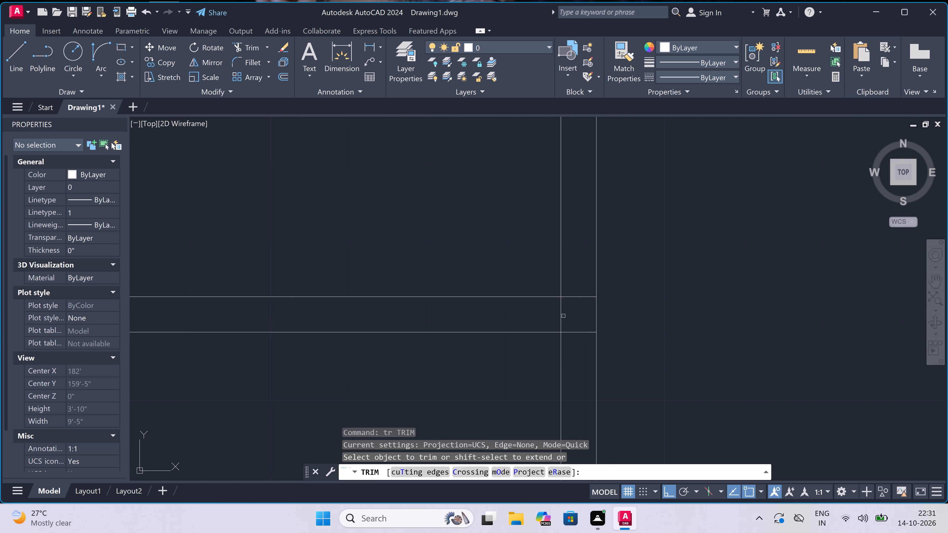
click(555, 319)
click(578, 313)
scroll(574, 313, down, 4)
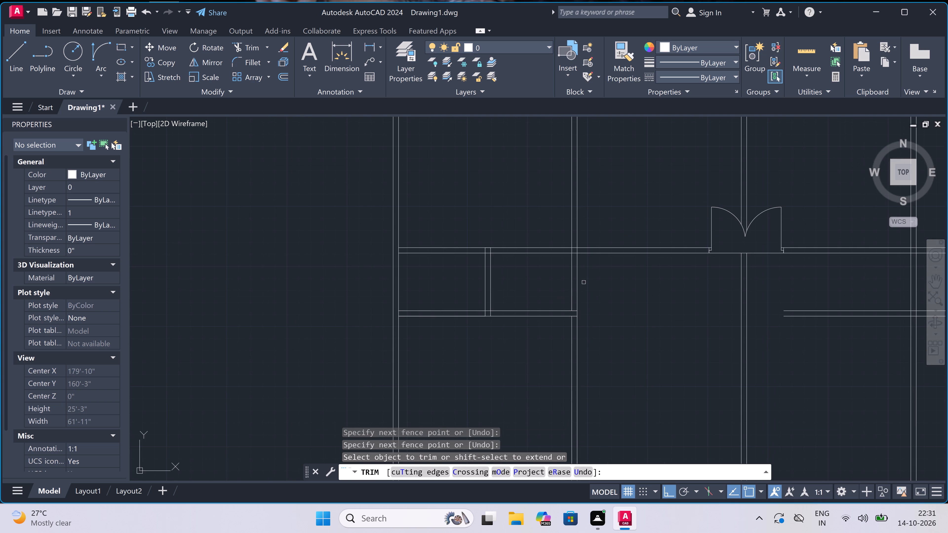
click(584, 282)
click(553, 282)
Trim the vertical wall and partition line stubs lying inside the upper horizontal wall.
scroll(586, 233, up, 2)
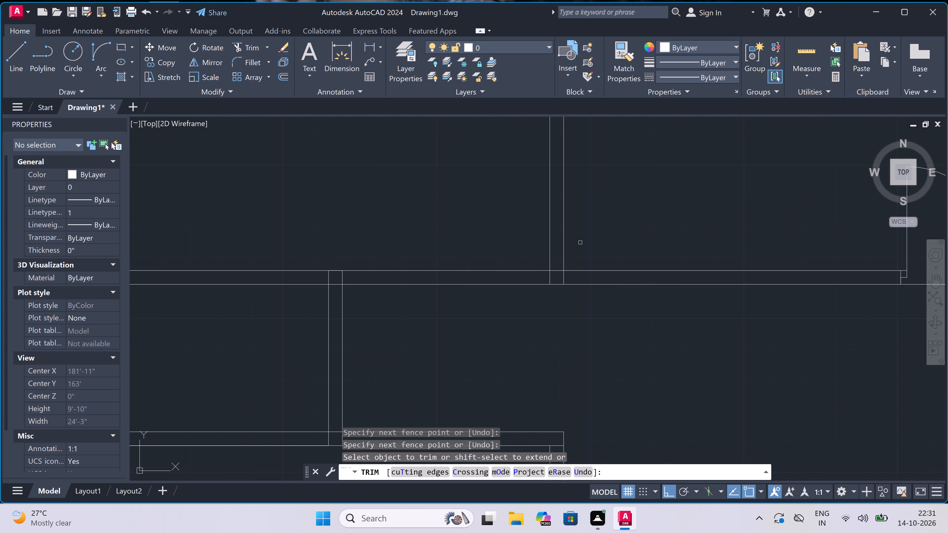
scroll(569, 276, up, 2)
click(572, 276)
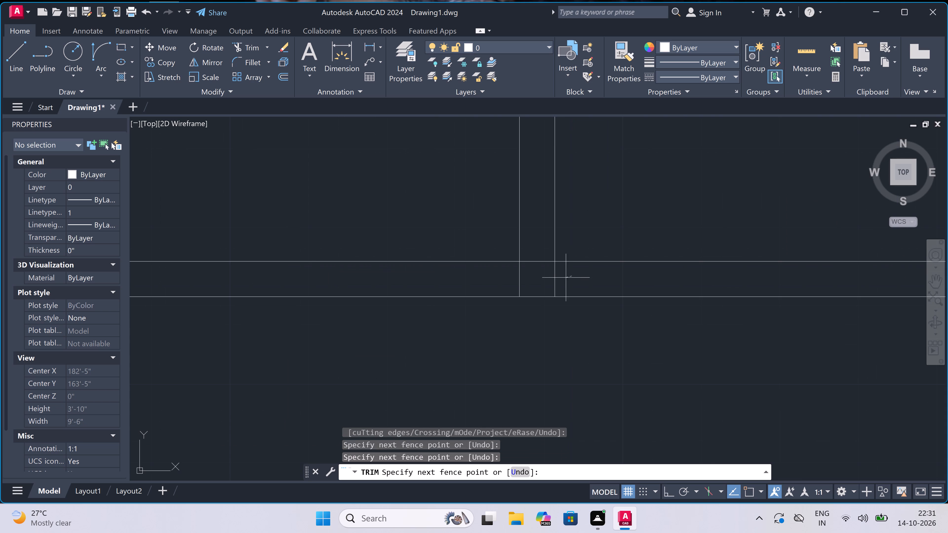
scroll(386, 287, down, 6)
scroll(332, 288, up, 3)
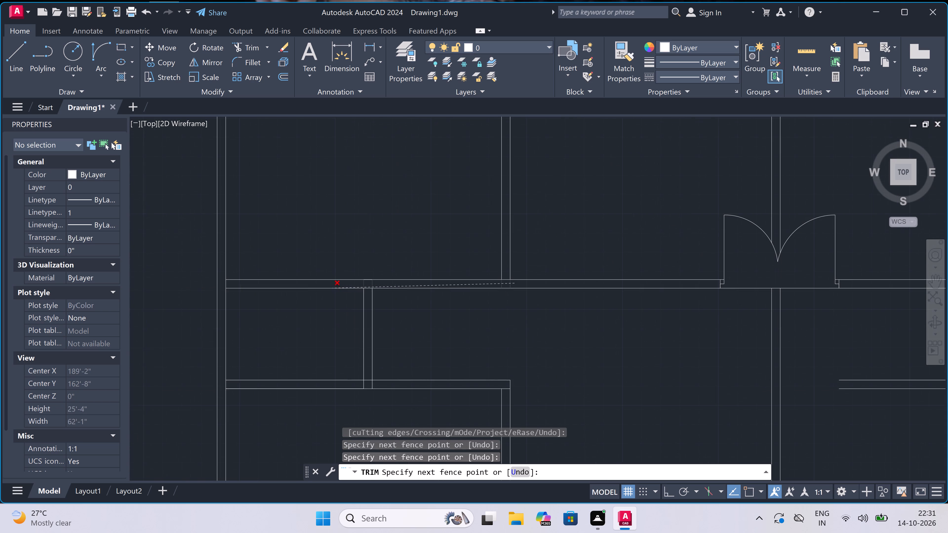
double_click(336, 282)
Trim the short leftover line on the upper horizontal wall above the partition.
scroll(364, 283, up, 4)
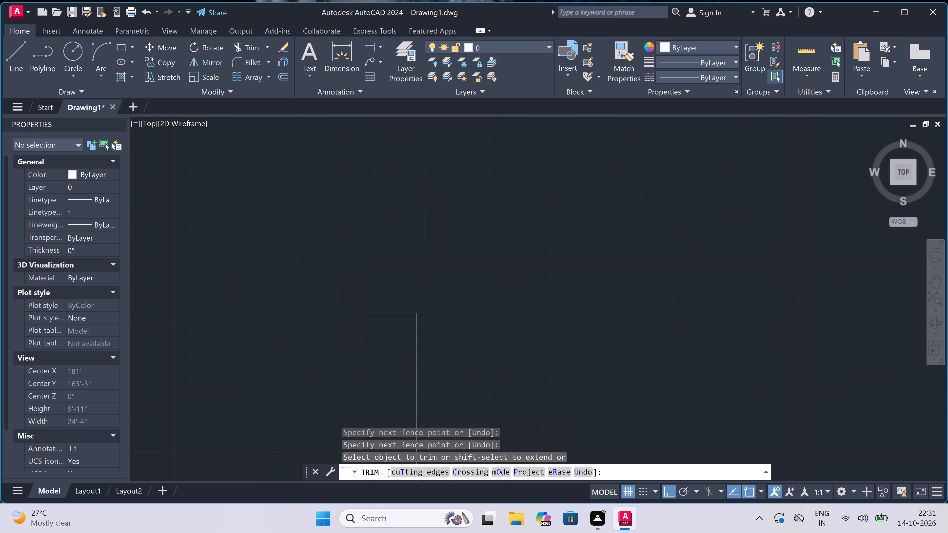
scroll(379, 246, up, 1)
click(377, 263)
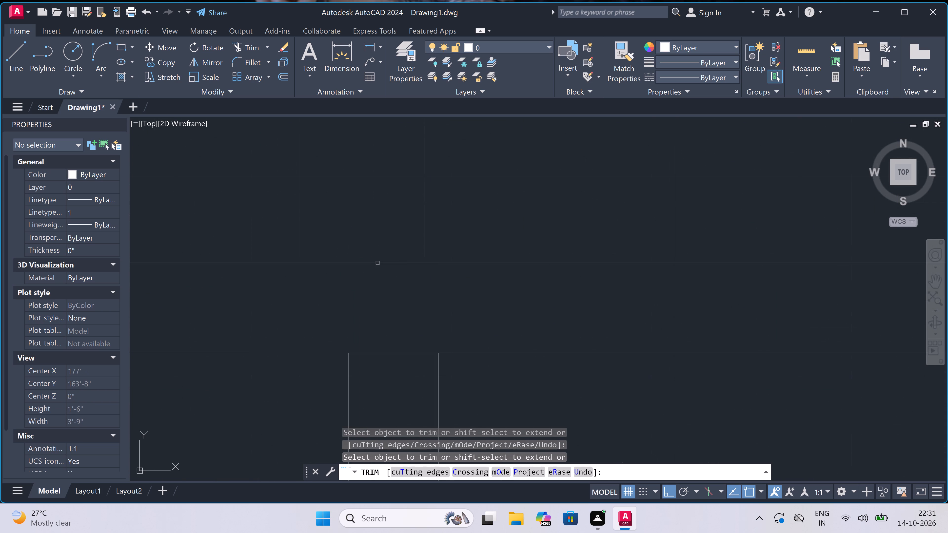
scroll(397, 256, down, 5)
scroll(394, 271, up, 3)
drag(395, 267, 395, 265)
click(404, 230)
scroll(404, 230, down, 5)
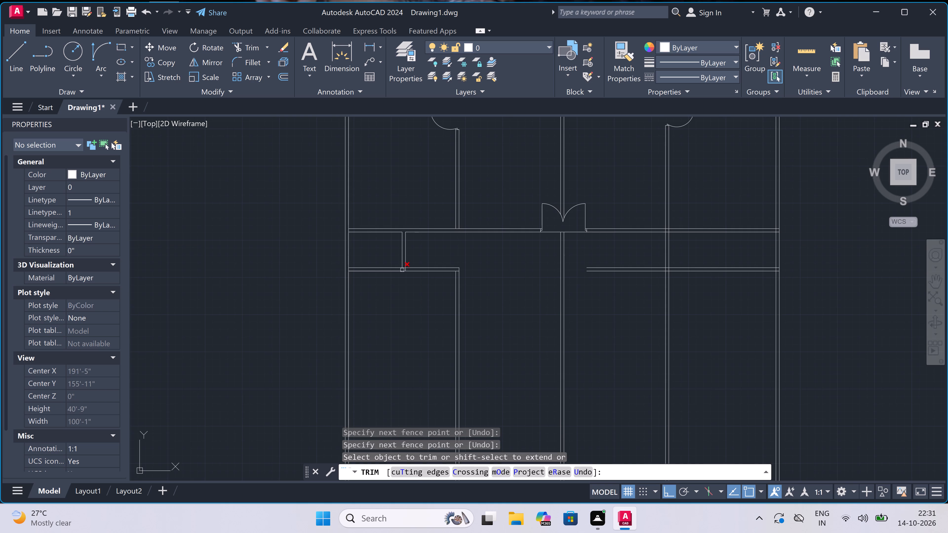
Trim the partition's line stubs inside the lower horizontal wall and the wall line segment between the partition's two faces.
scroll(402, 270, up, 4)
click(392, 266)
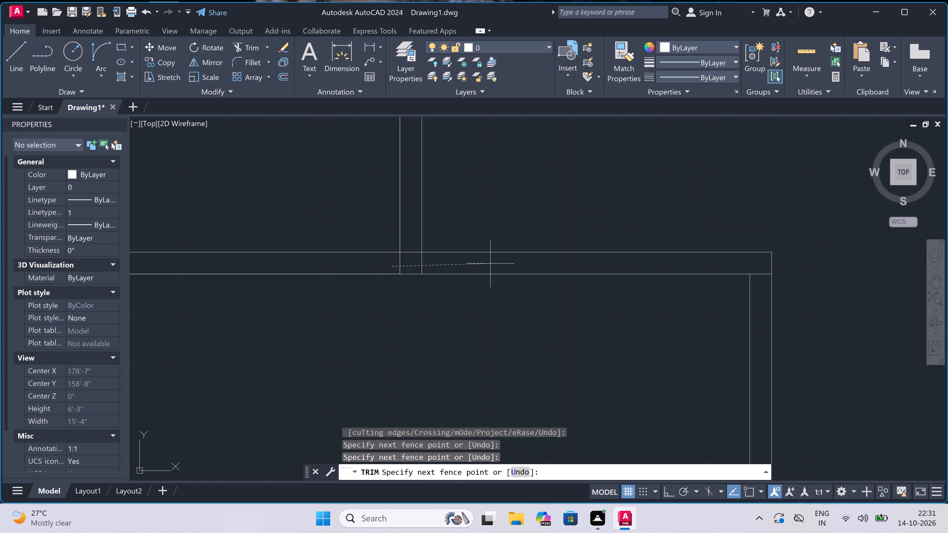
click(735, 263)
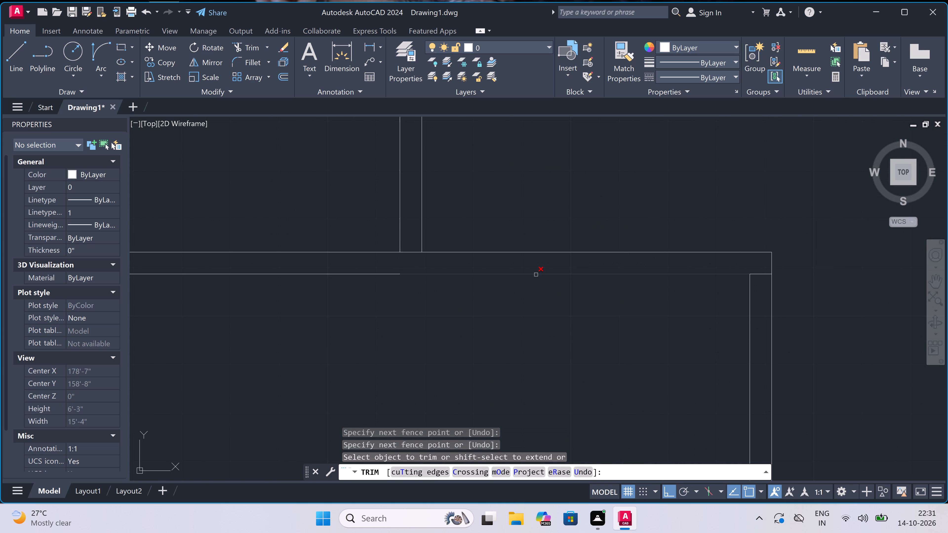
click(408, 259)
click(410, 237)
Trim the short line crossing the corner where the lower horizontal wall meets the left interior vertical wall.
click(755, 271)
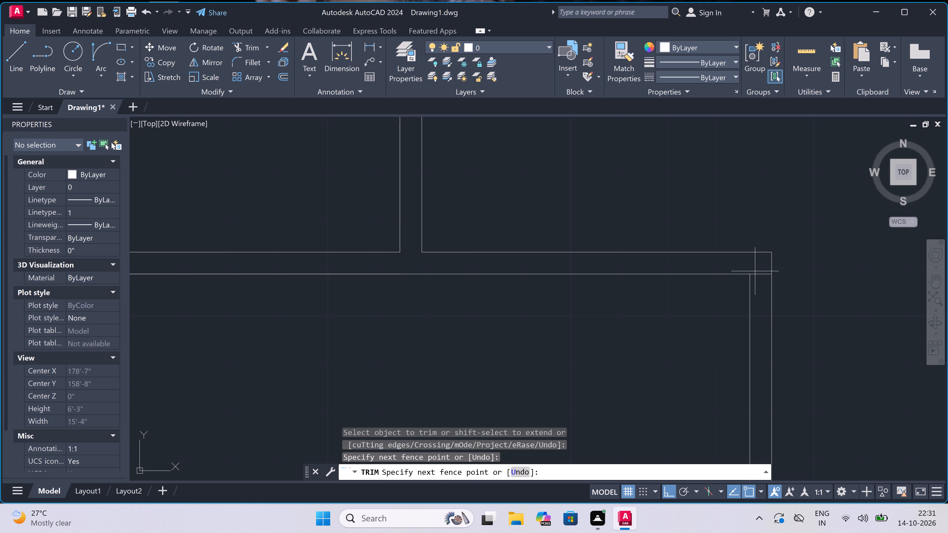
click(761, 286)
scroll(487, 340, down, 5)
scroll(472, 329, up, 1)
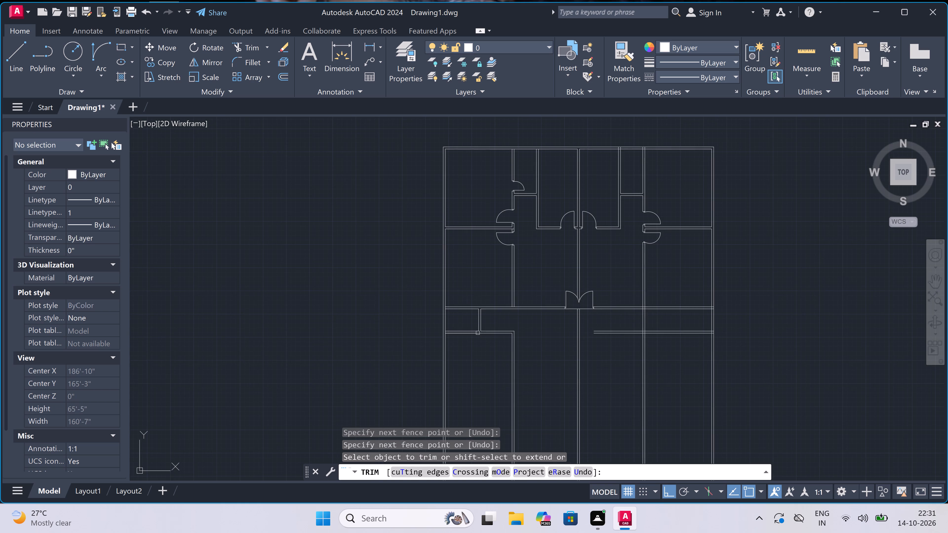
scroll(472, 329, up, 1)
key(Escape)
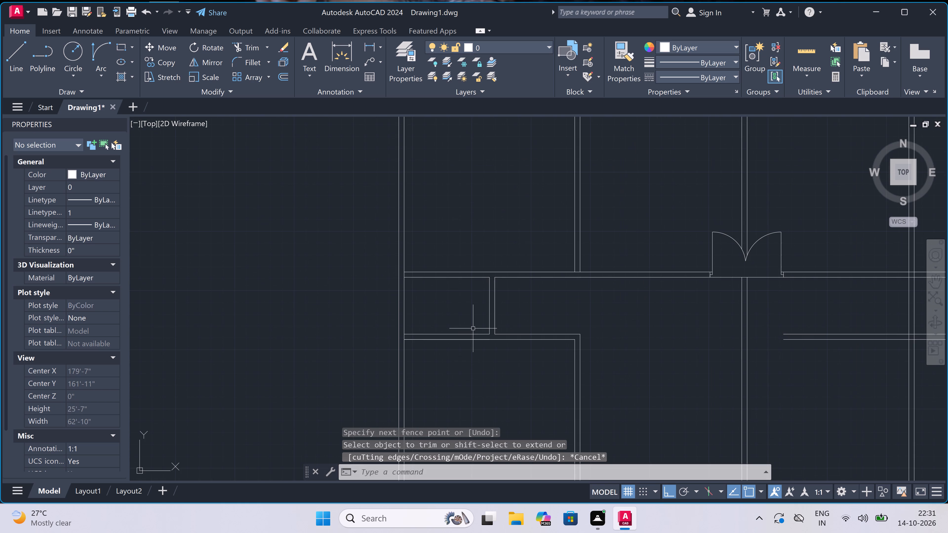
Draw a door jamb line across the lower horizontal wall just left of the partition, with a 2" line leftward from its middle.
key(l)
key(space)
scroll(486, 329, up, 2)
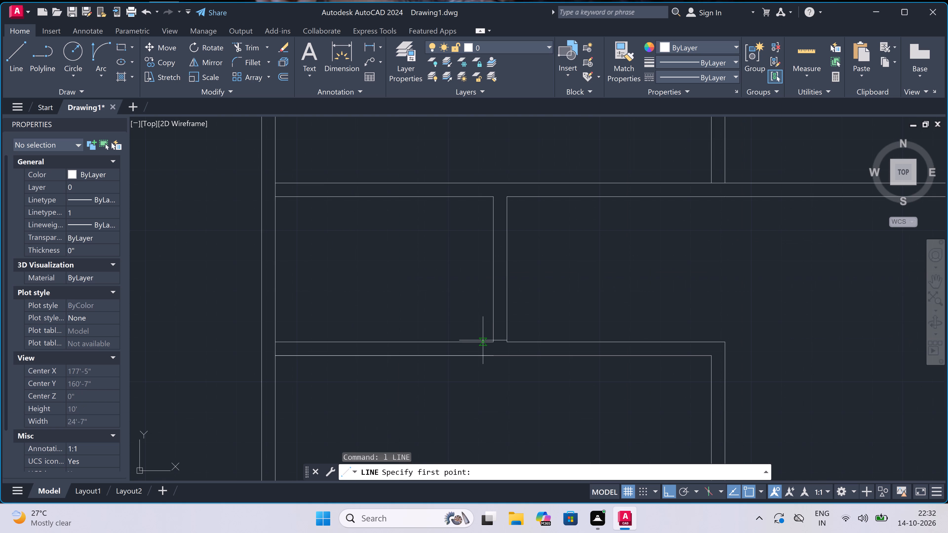
click(478, 342)
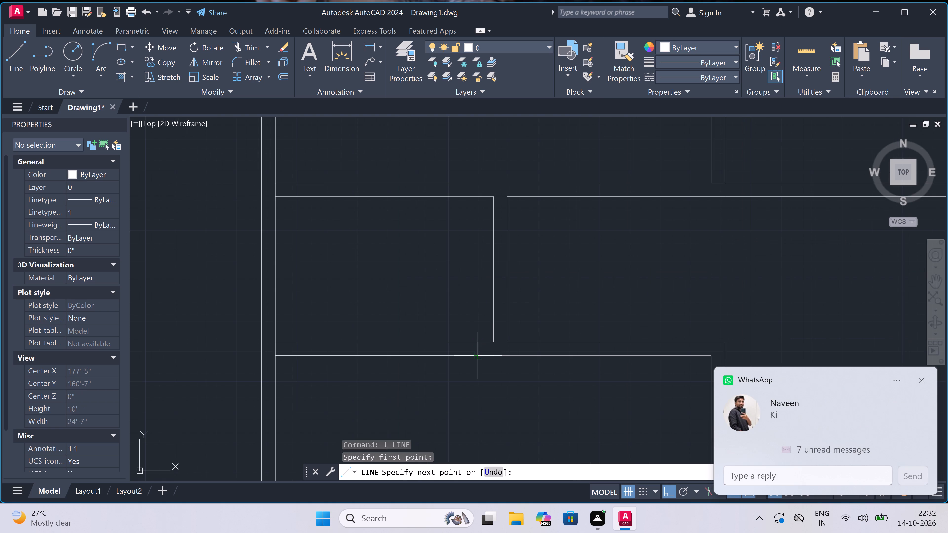
click(481, 355)
click(479, 345)
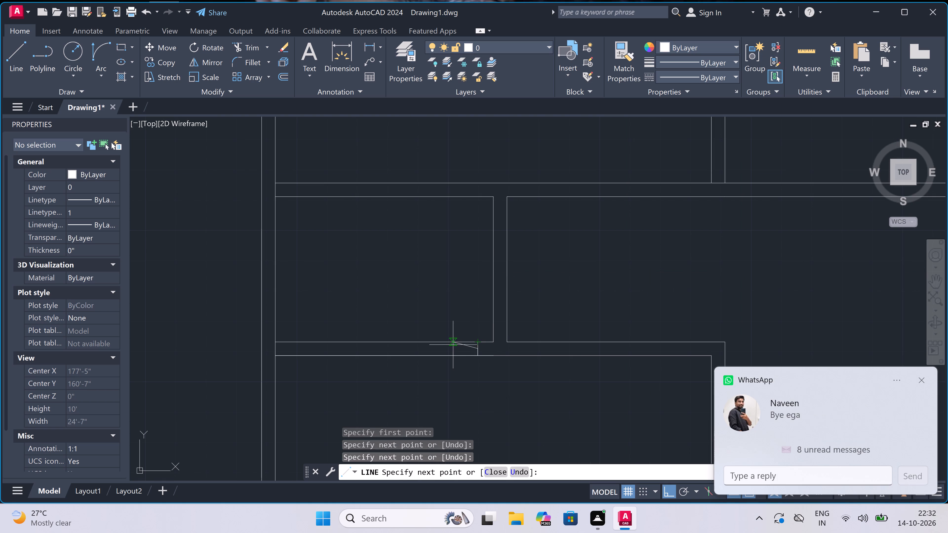
text(2")
key(space)
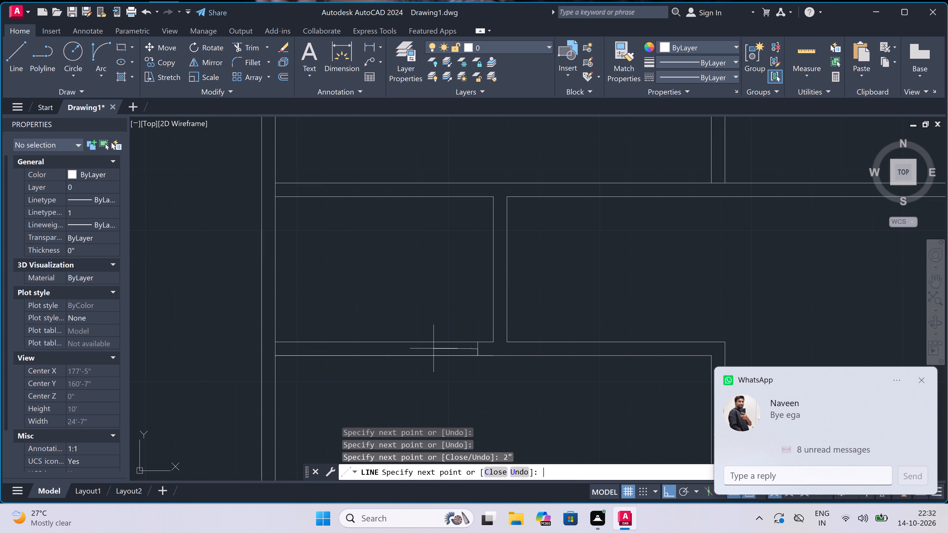
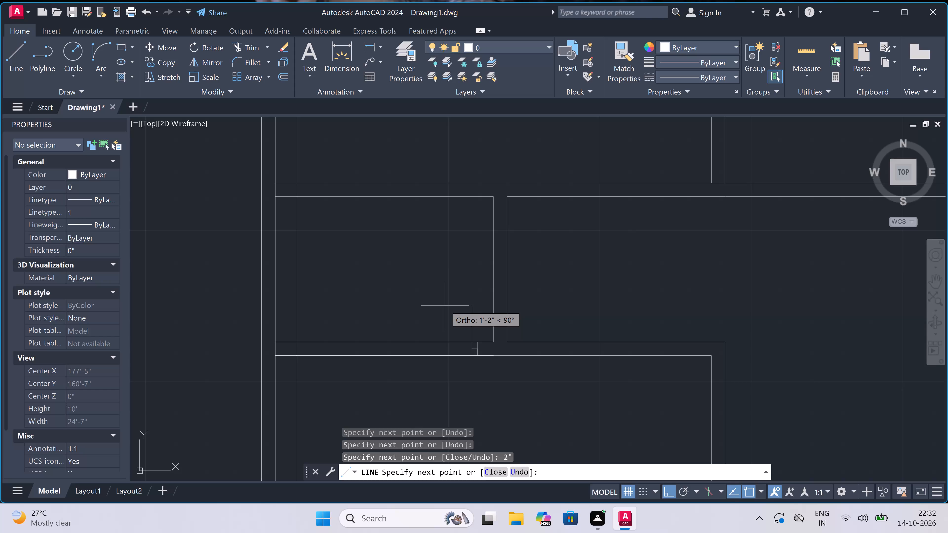
Draw the 2' door leaf line upward from the end of the 2" line.
text(2')
key(space)
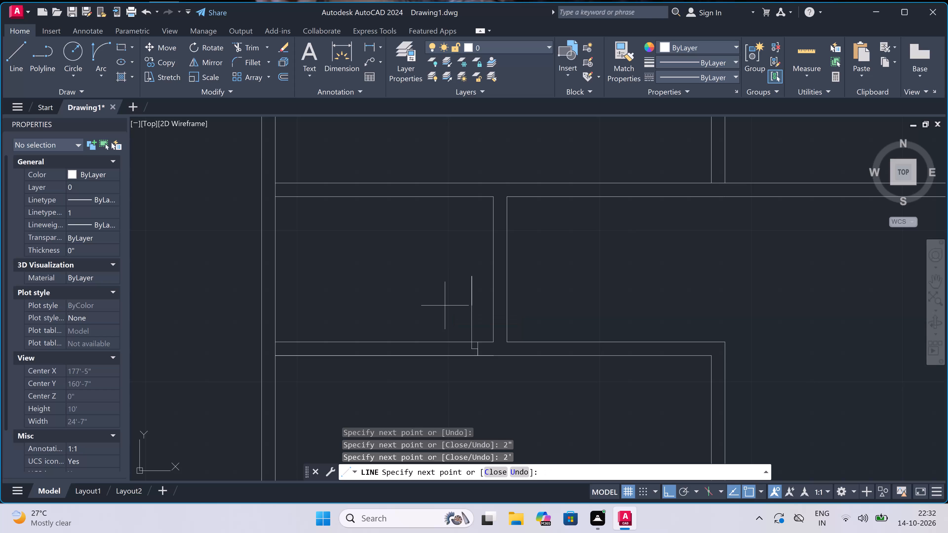
key(Escape)
Draw the opposite door jamb line across the lower horizontal wall, with a 2" line from its middle toward the opening.
key(space)
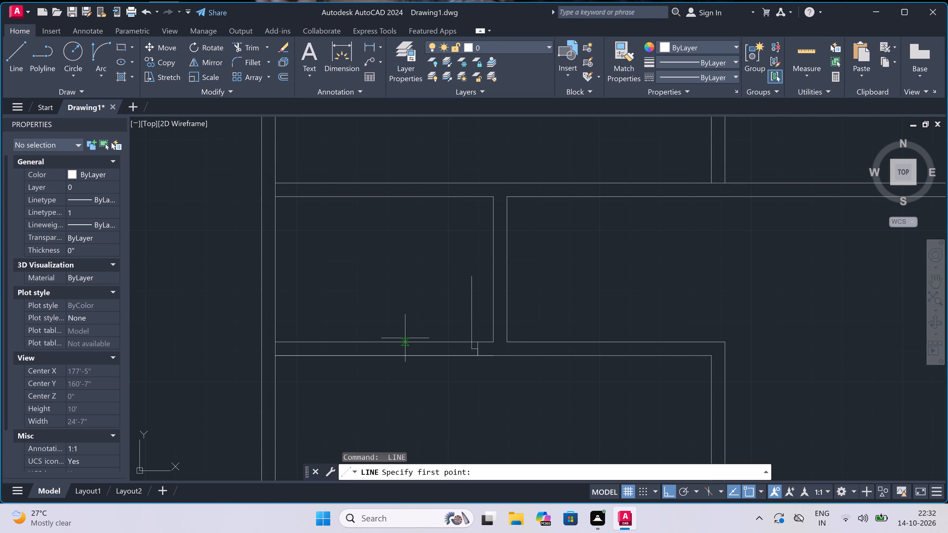
click(406, 341)
click(405, 355)
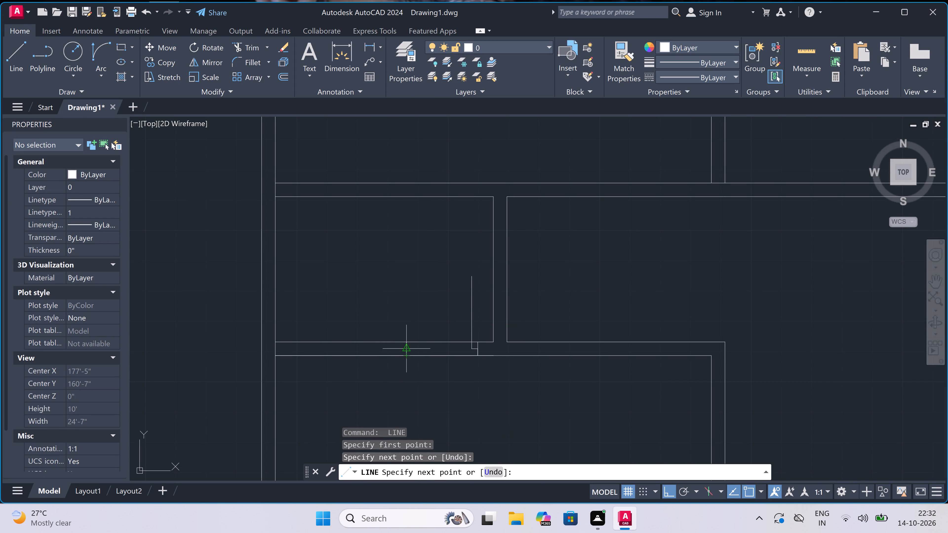
drag(405, 349, 407, 348)
text(2")
key(space)
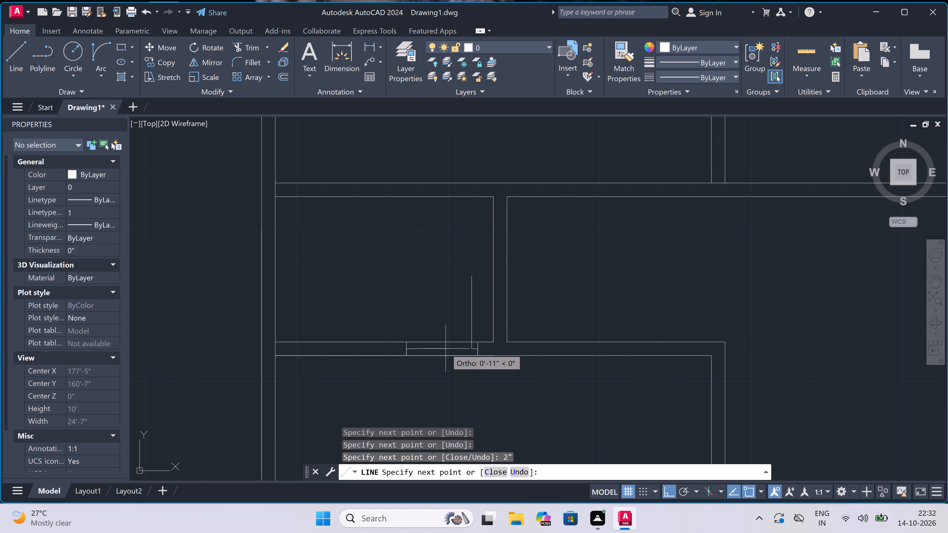
key(Escape)
Draw the door swing arc from the top of the leaf to the end of the opposite jamb's 2" line.
click(102, 48)
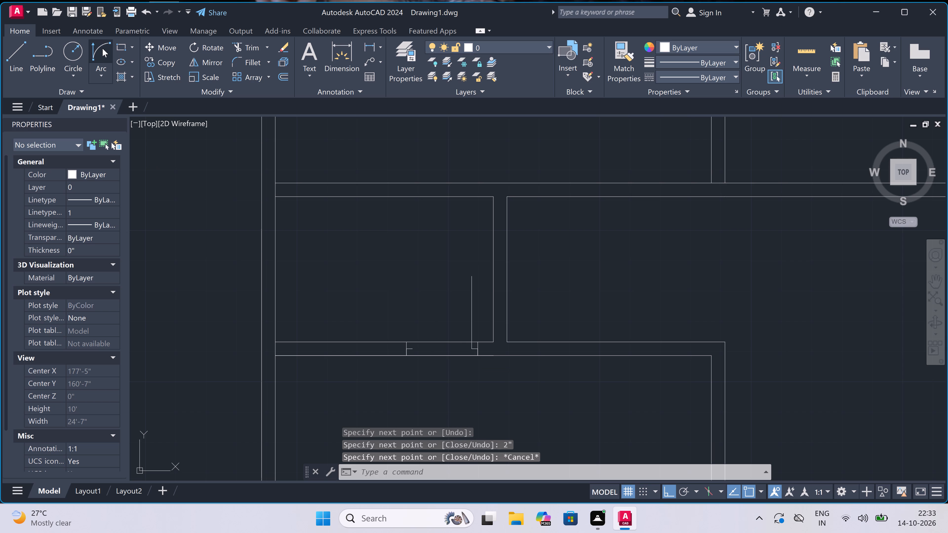
scroll(485, 320, up, 1)
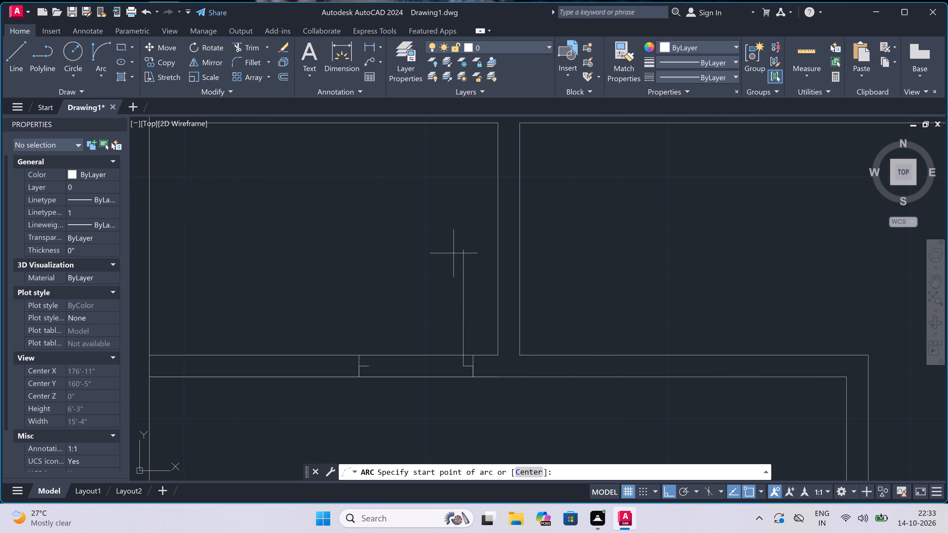
drag(465, 248, 463, 251)
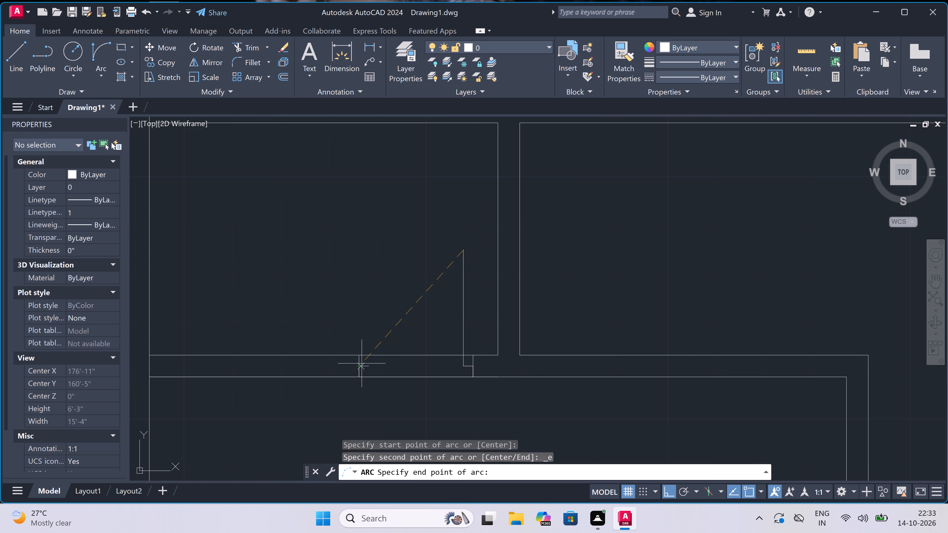
click(370, 367)
click(355, 264)
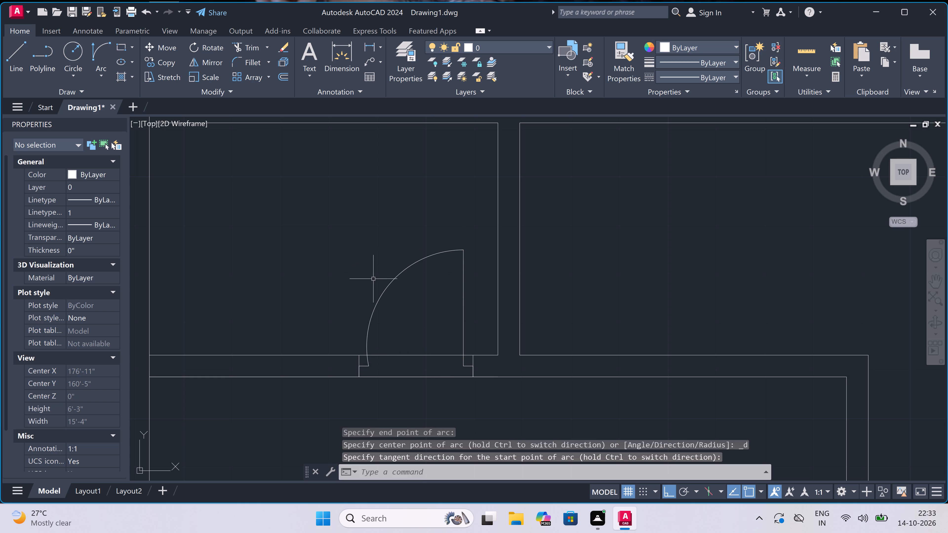
Trim the lower horizontal wall's two face lines between the new door jambs to open the doorway.
key(t)
key(r)
key(space)
click(413, 393)
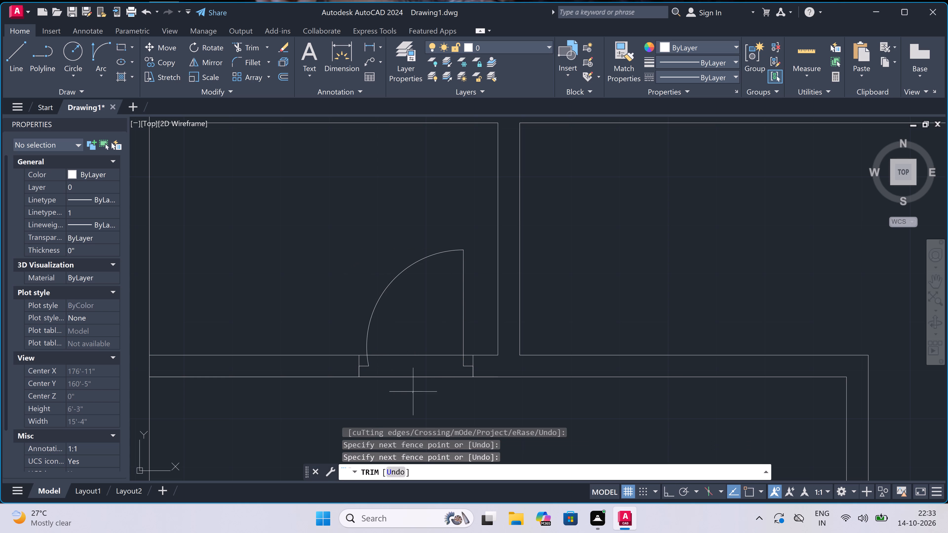
click(423, 336)
Trim the left outer wall's inner face line where the lower horizontal wall joins it.
scroll(423, 336, down, 3)
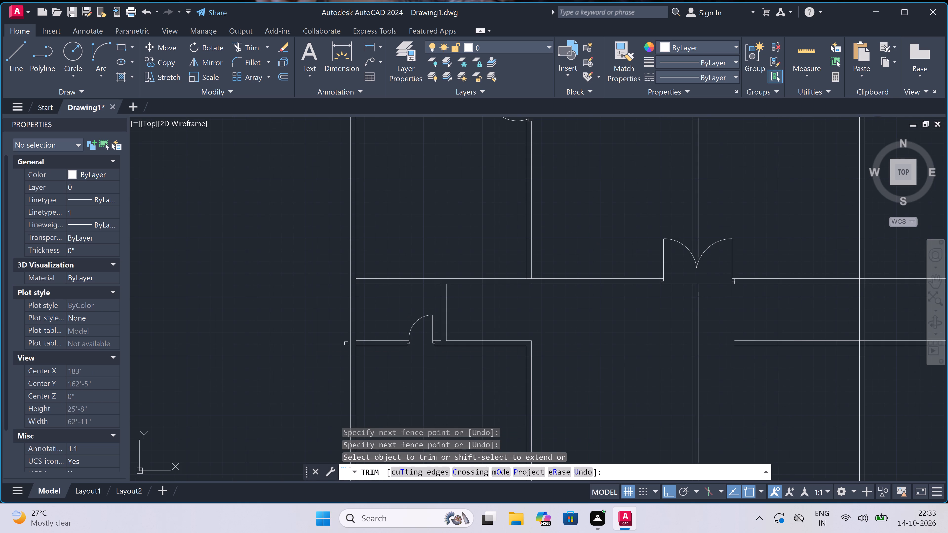
scroll(346, 343, up, 2)
scroll(369, 343, up, 2)
click(369, 343)
click(388, 343)
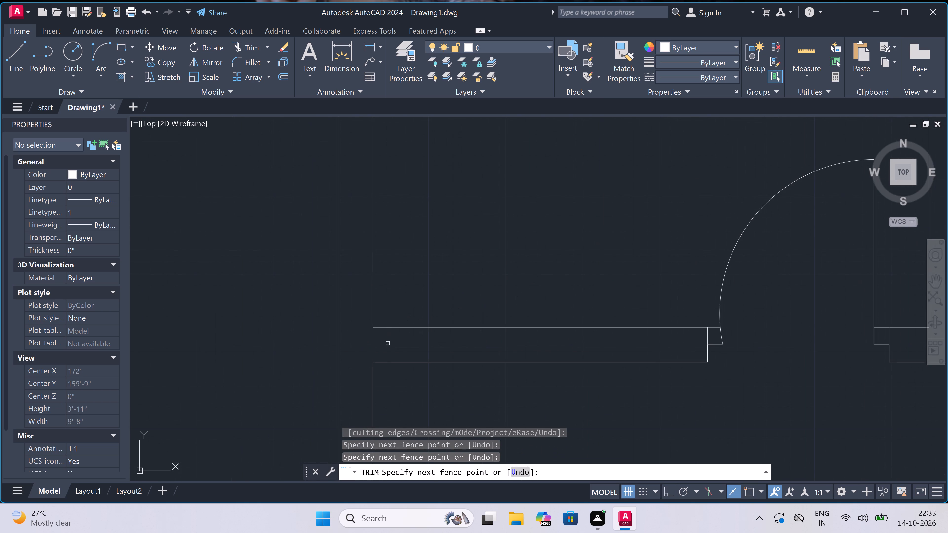
Trim the left outer wall's inner face line where the upper horizontal wall joins it.
scroll(388, 343, down, 5)
scroll(387, 303, up, 3)
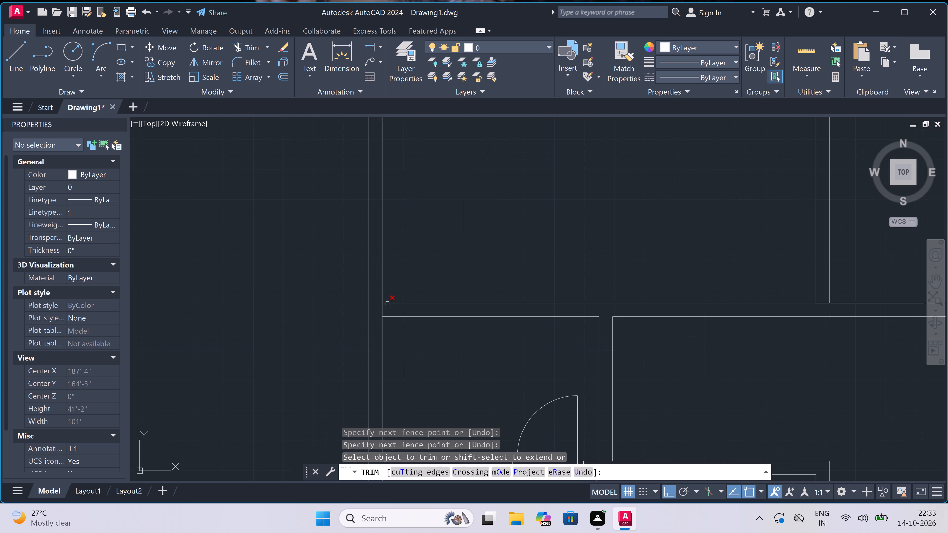
scroll(379, 311, up, 3)
click(379, 311)
click(409, 310)
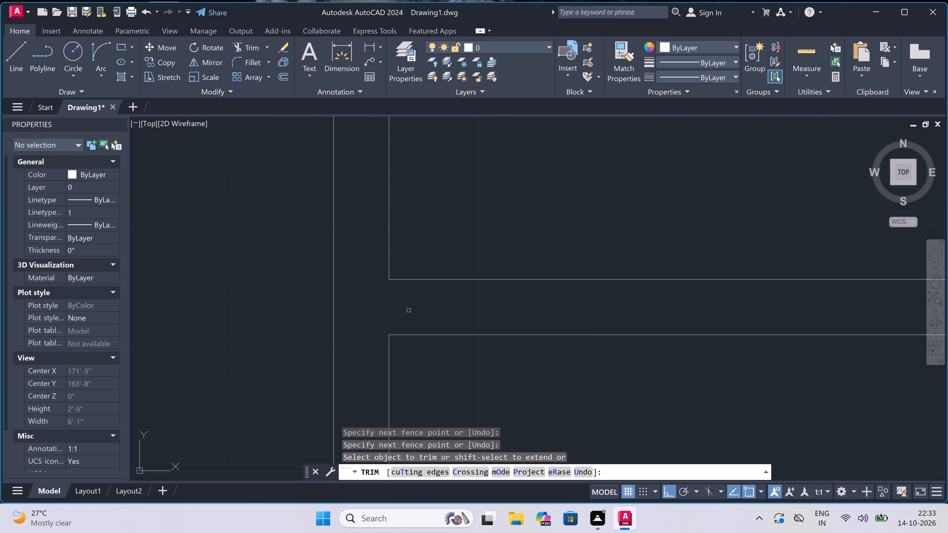
scroll(383, 289, down, 9)
key(Escape)
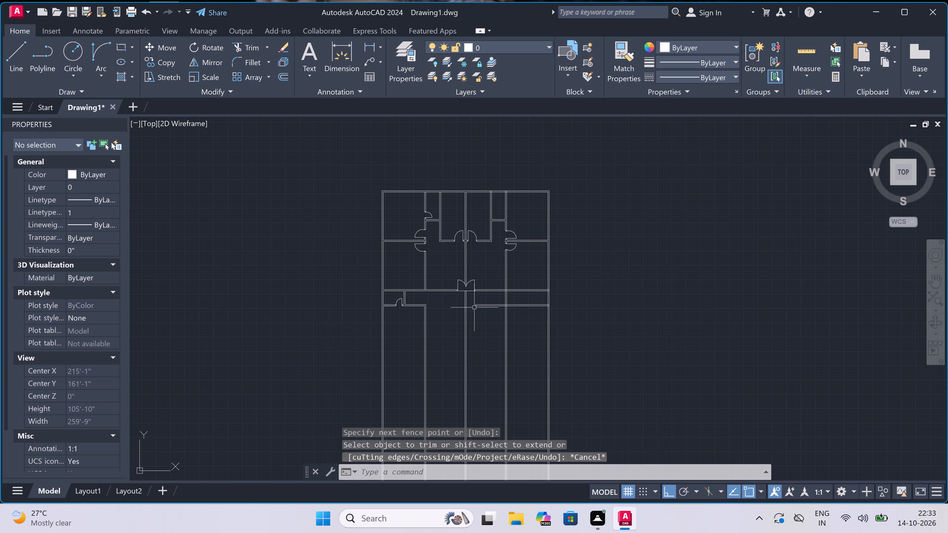
Trim the crossing lines where the upper horizontal wall meets the right outer wall.
scroll(548, 293, up, 3)
key(space)
scroll(548, 288, up, 3)
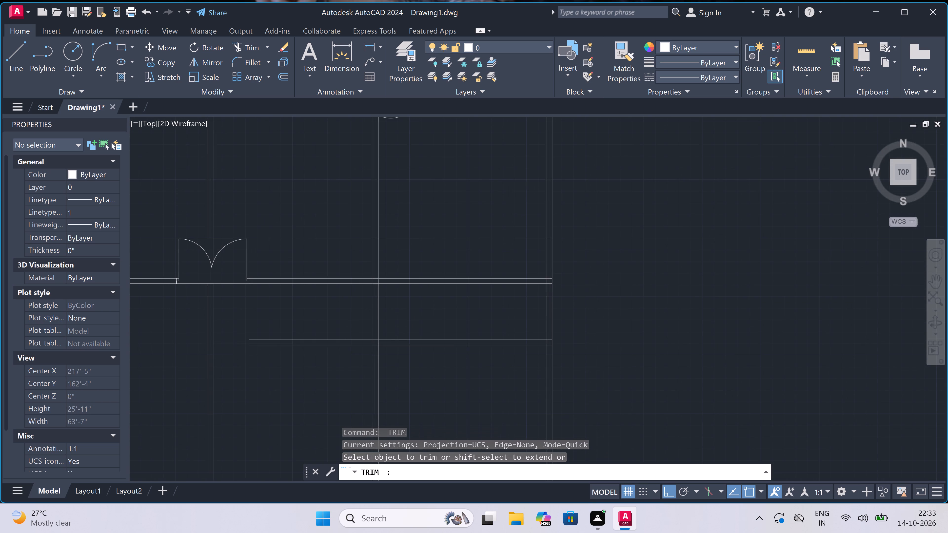
scroll(547, 251, up, 2)
click(555, 231)
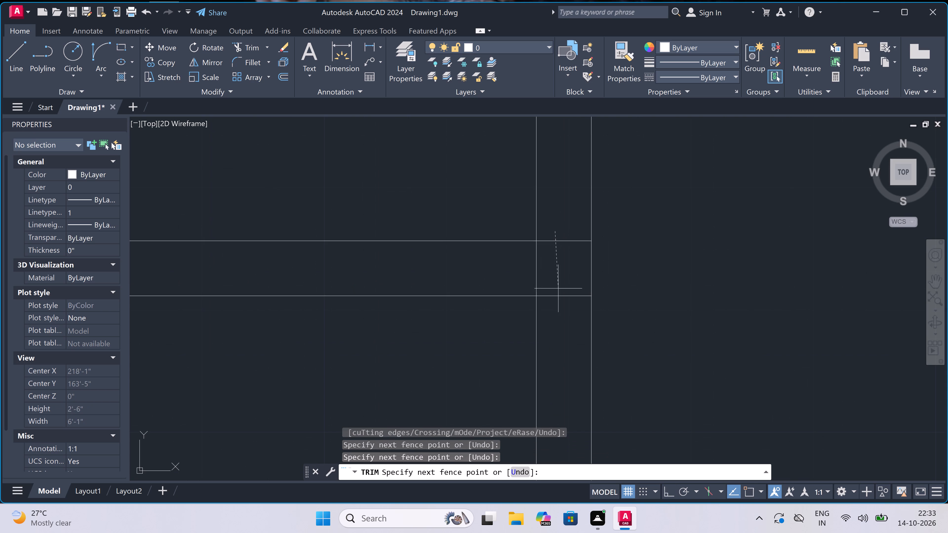
click(558, 305)
click(540, 271)
click(486, 273)
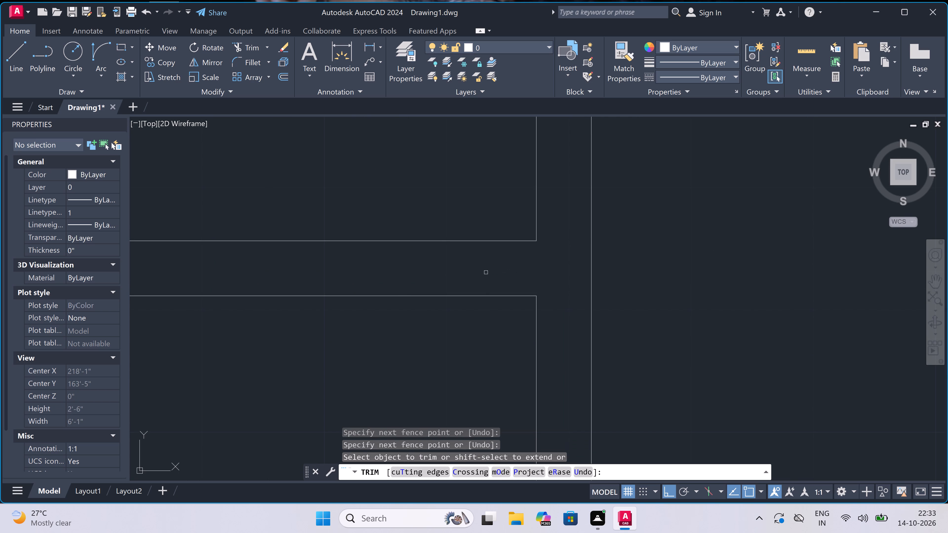
Trim the crossing lines where the lower horizontal wall meets the right outer wall.
scroll(486, 273, down, 6)
scroll(488, 330, up, 4)
scroll(519, 380, up, 3)
drag(517, 373, 518, 370)
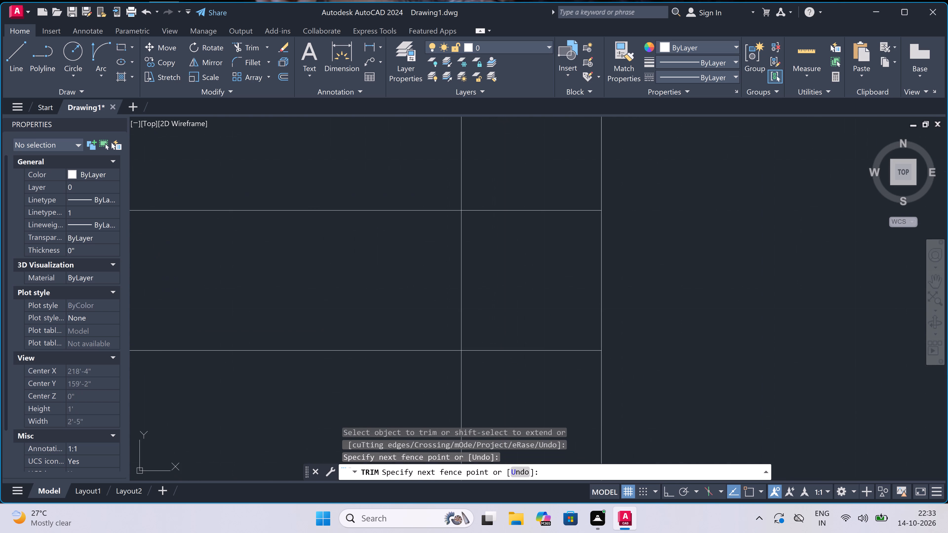
click(527, 192)
click(479, 273)
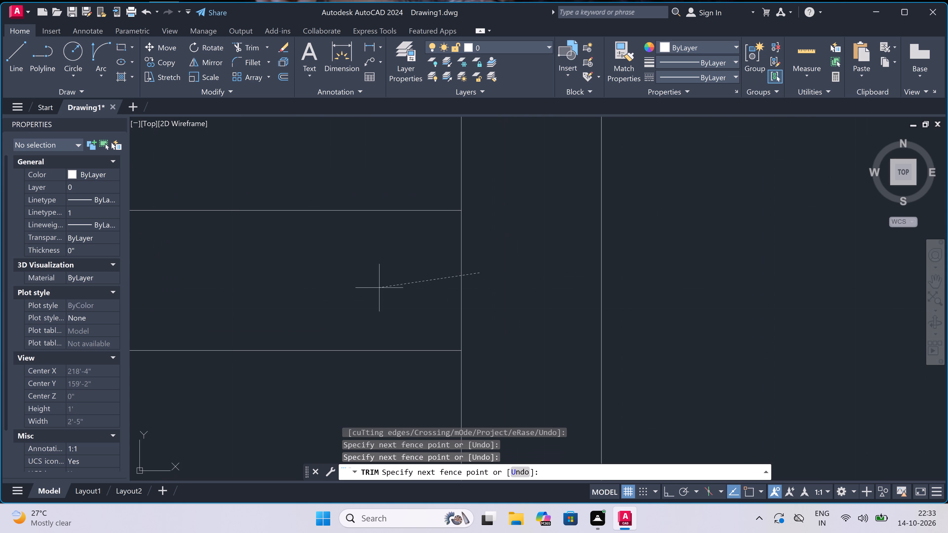
click(379, 288)
Trim off the part of the lower horizontal wall extending left of the right interior vertical wall.
scroll(465, 287, down, 7)
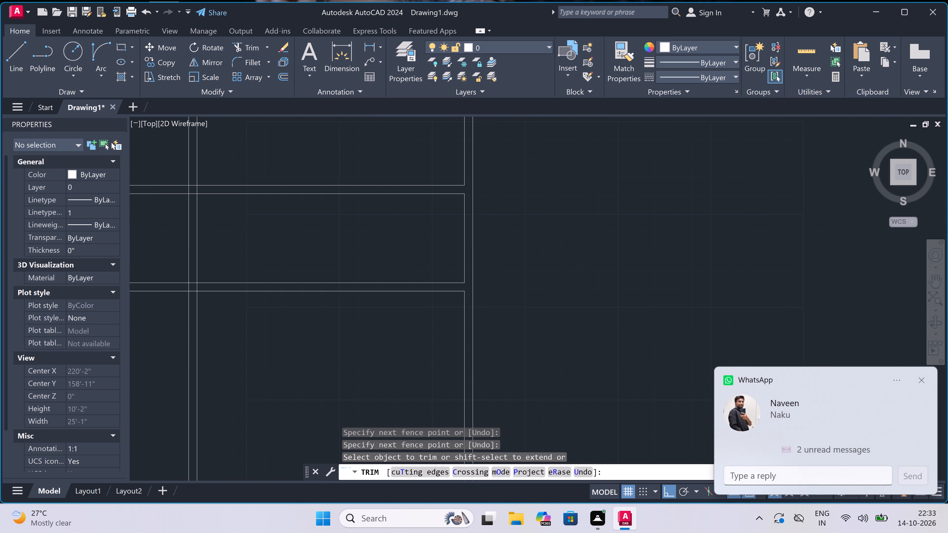
scroll(432, 266, down, 2)
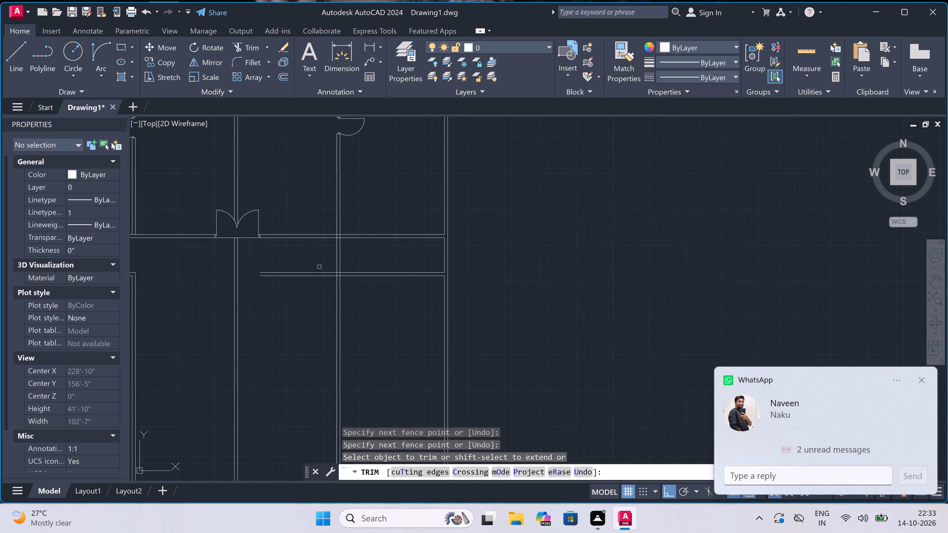
click(319, 267)
click(316, 293)
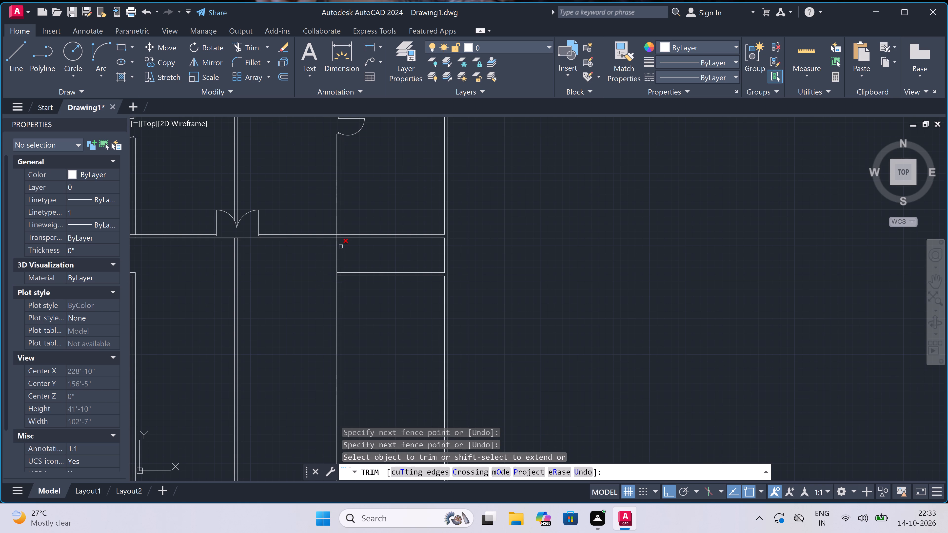
Trim the overlapping face lines where the right interior vertical wall crosses the upper horizontal wall.
scroll(345, 226, up, 3)
scroll(289, 263, up, 3)
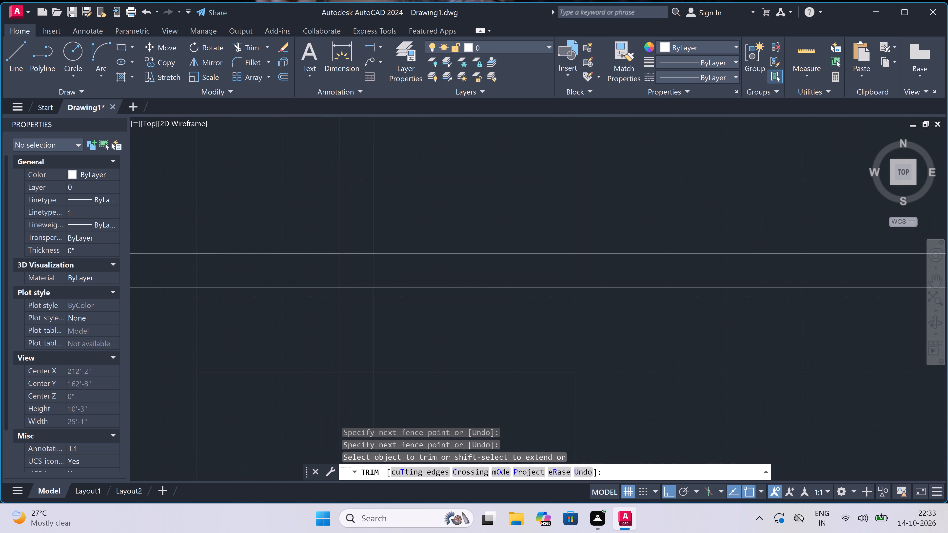
drag(289, 264, 291, 264)
click(482, 275)
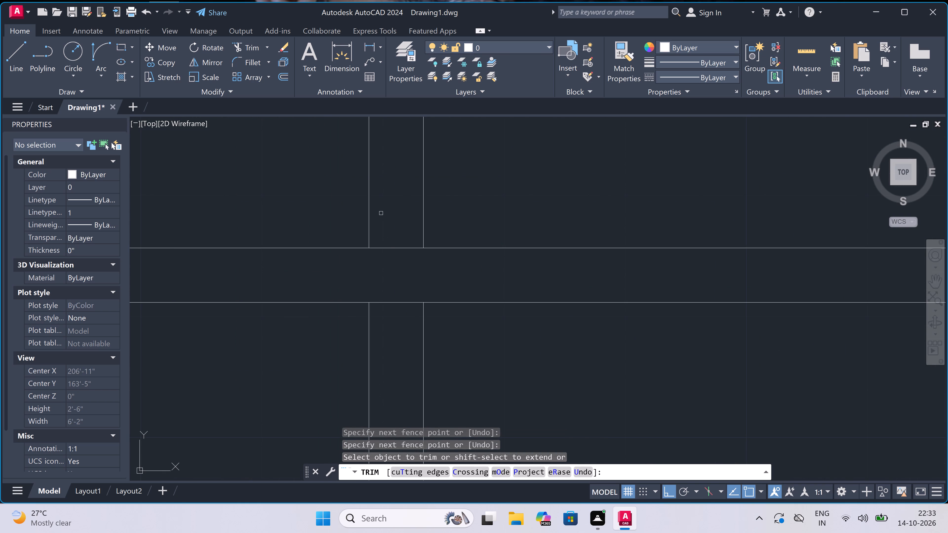
click(392, 208)
click(387, 354)
scroll(390, 263, down, 5)
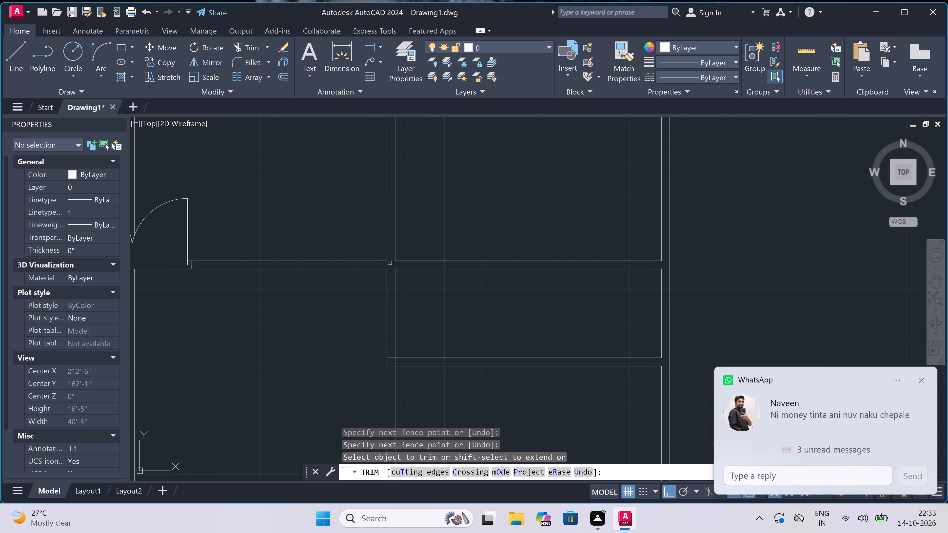
scroll(390, 263, down, 1)
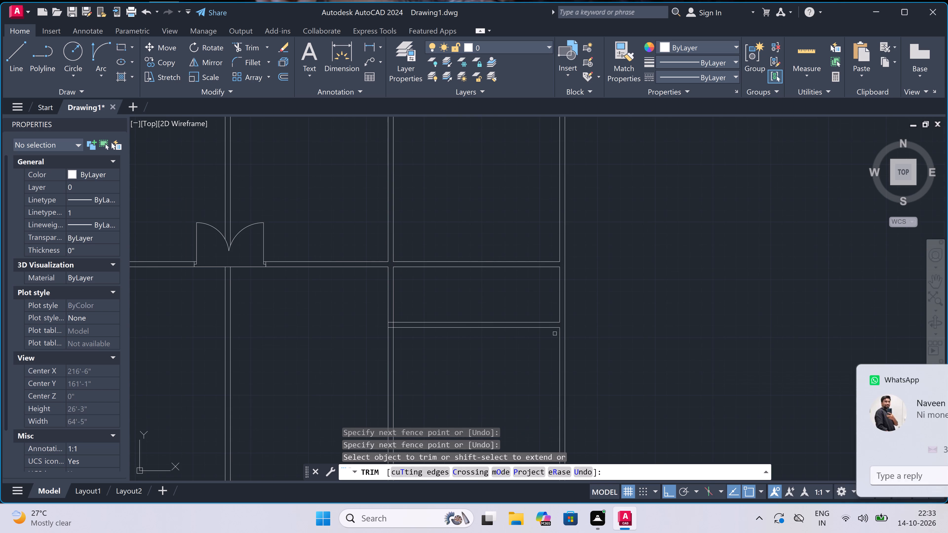
Offset the right outer wall's inner face 6' to the left in the space between the two horizontal walls.
key(Escape)
key(o)
key(space)
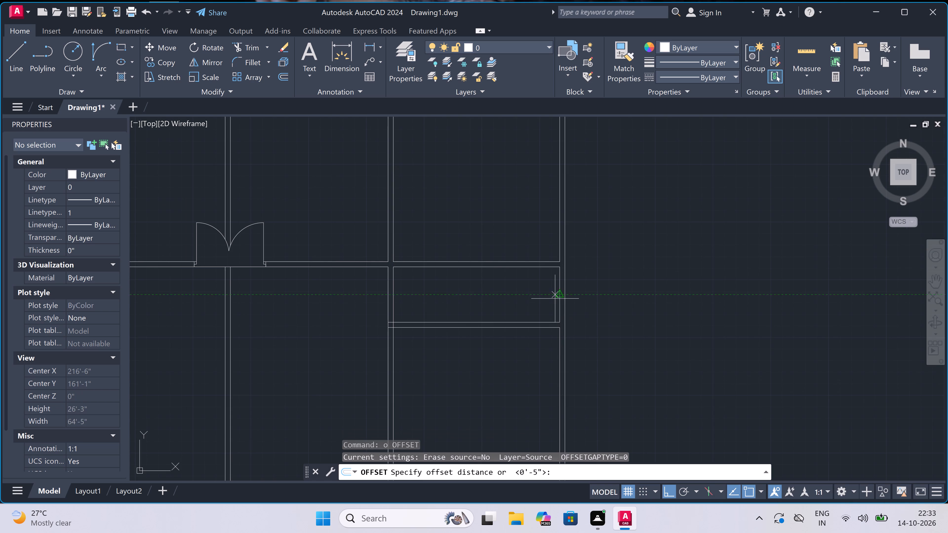
click(558, 291)
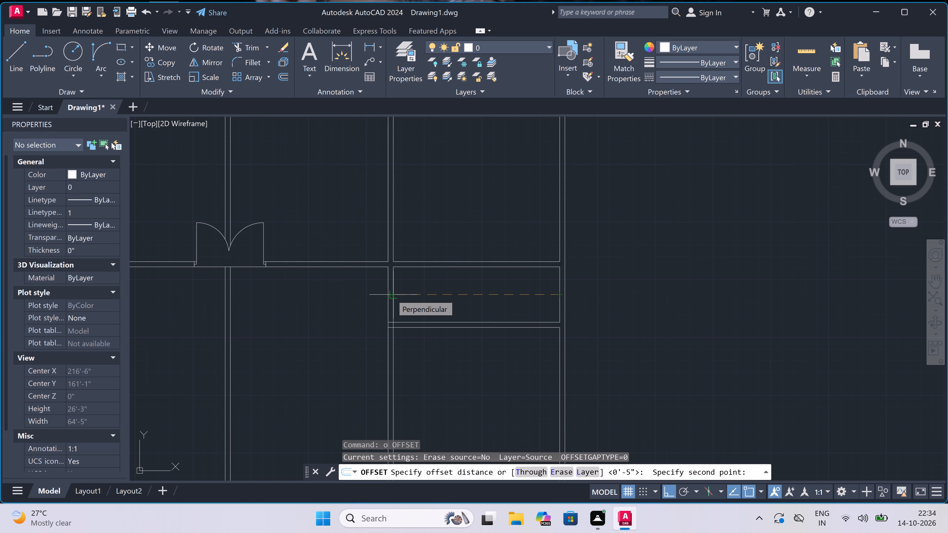
text(6')
key(space)
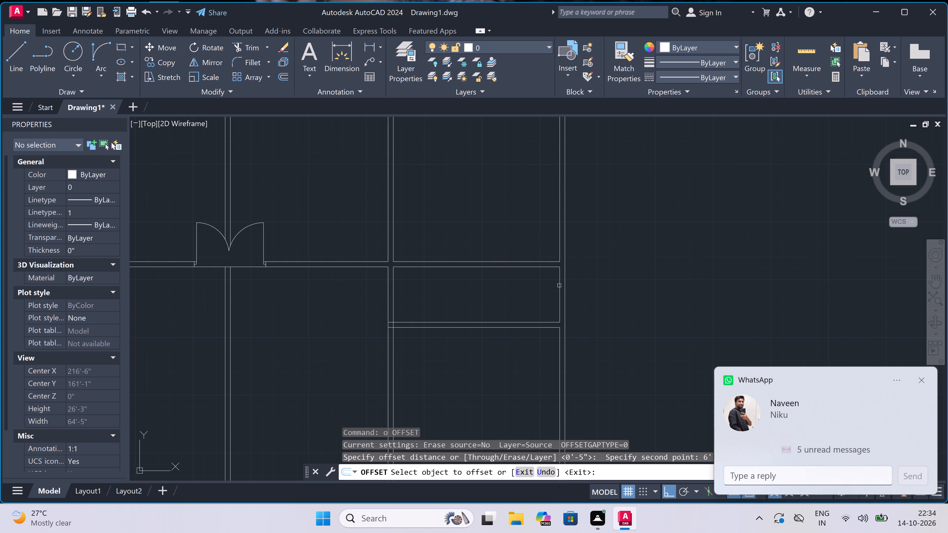
drag(559, 286, 551, 286)
click(434, 292)
key(Escape)
Offset the new vertical line 4.5" to the left to form a double-line partition.
key(space)
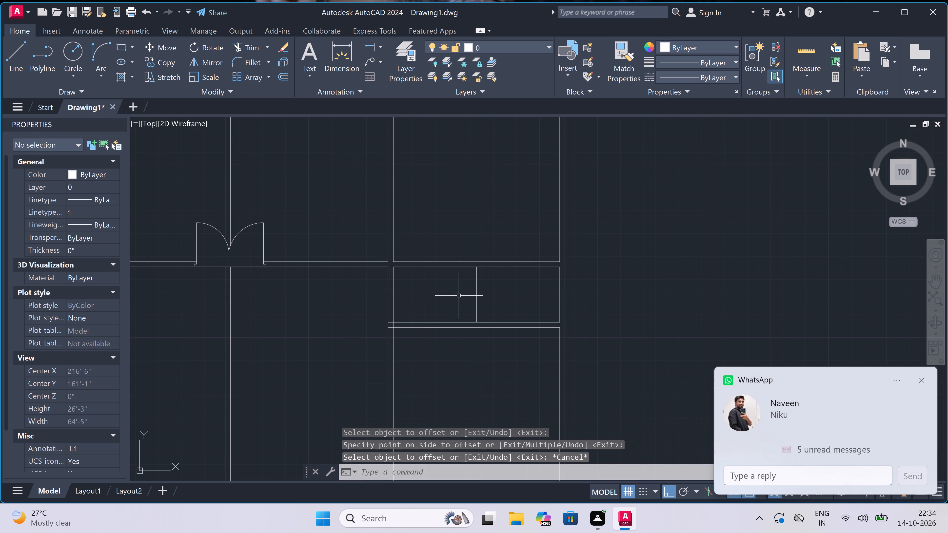
drag(475, 291, 470, 292)
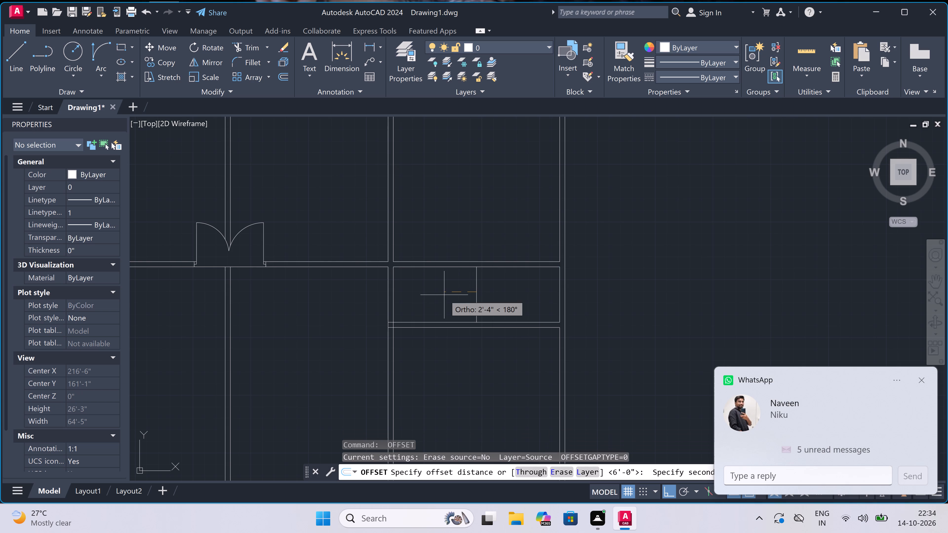
text(4.5")
key(space)
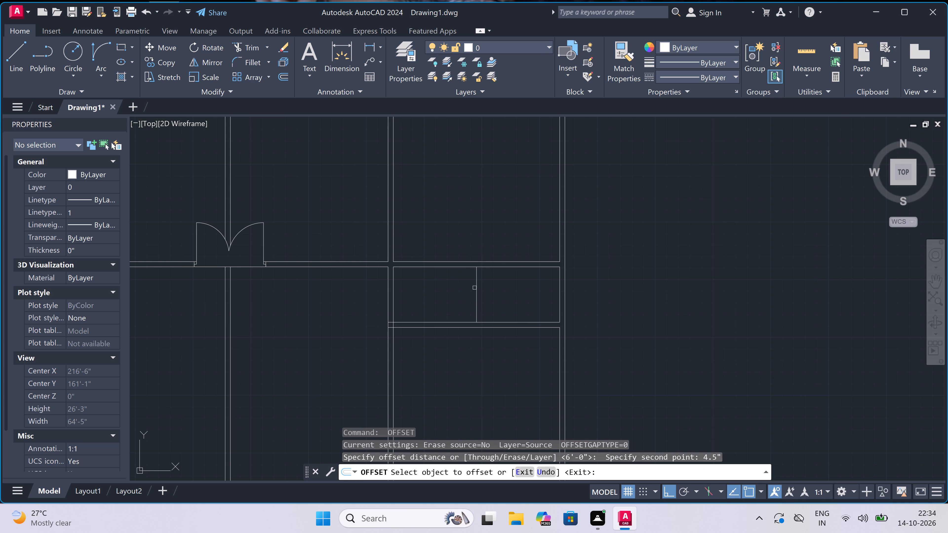
drag(476, 287, 473, 287)
click(405, 290)
key(Escape)
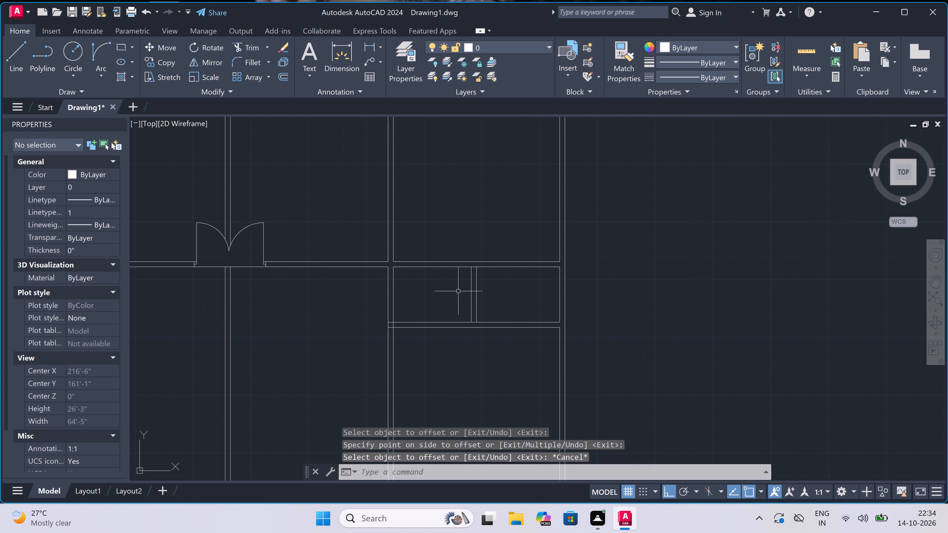
Draw a jamb line across the lower horizontal wall right of the new partition, with a 2" stop from its midpoint and a 2' door leaf upward.
text(l)
key(space)
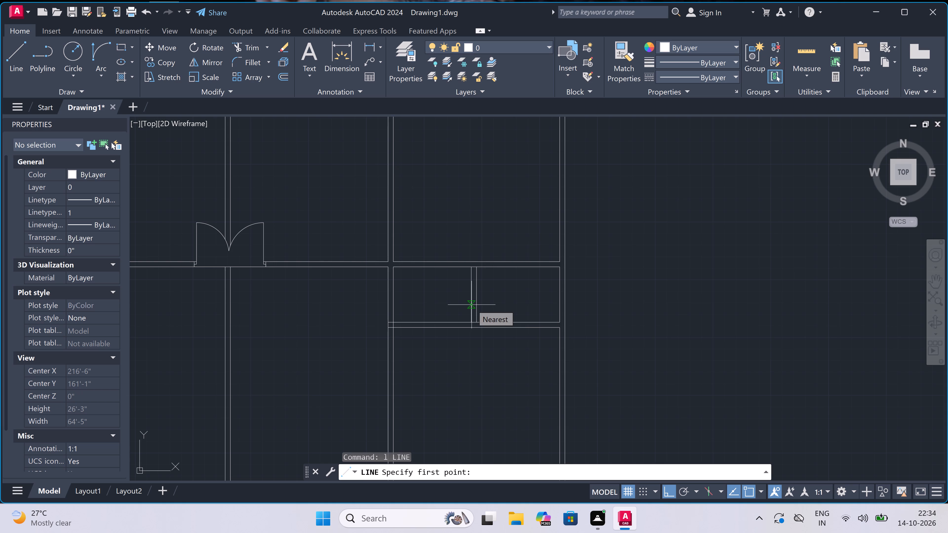
scroll(472, 306, up, 1)
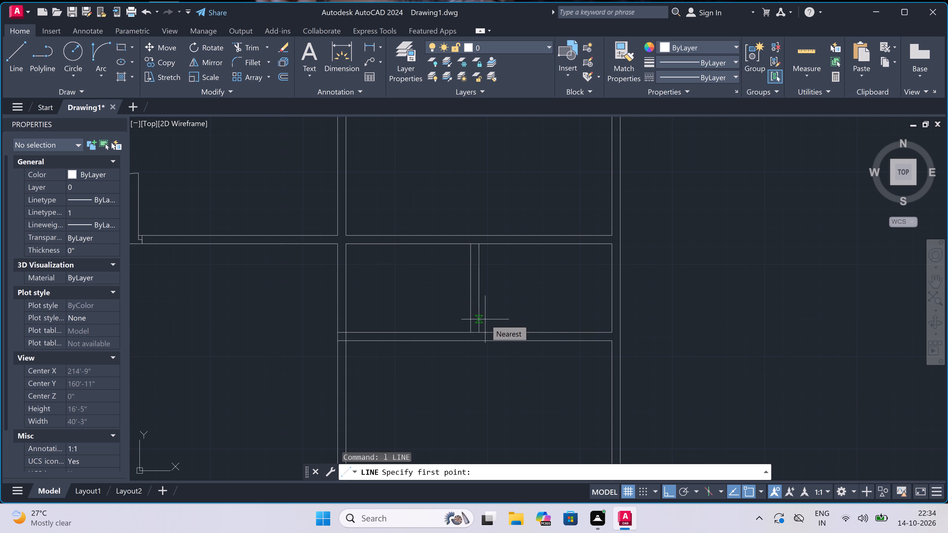
scroll(482, 324, up, 1)
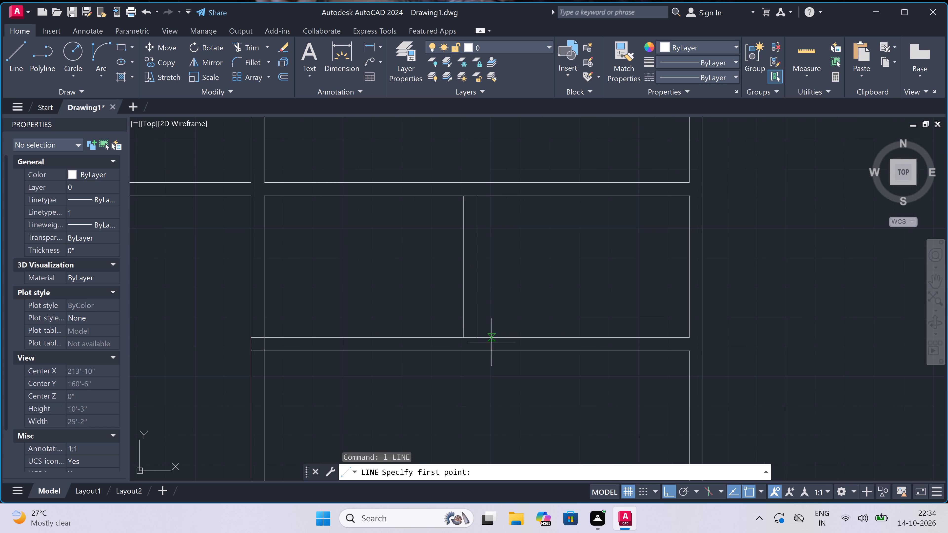
click(493, 336)
scroll(493, 337, up, 3)
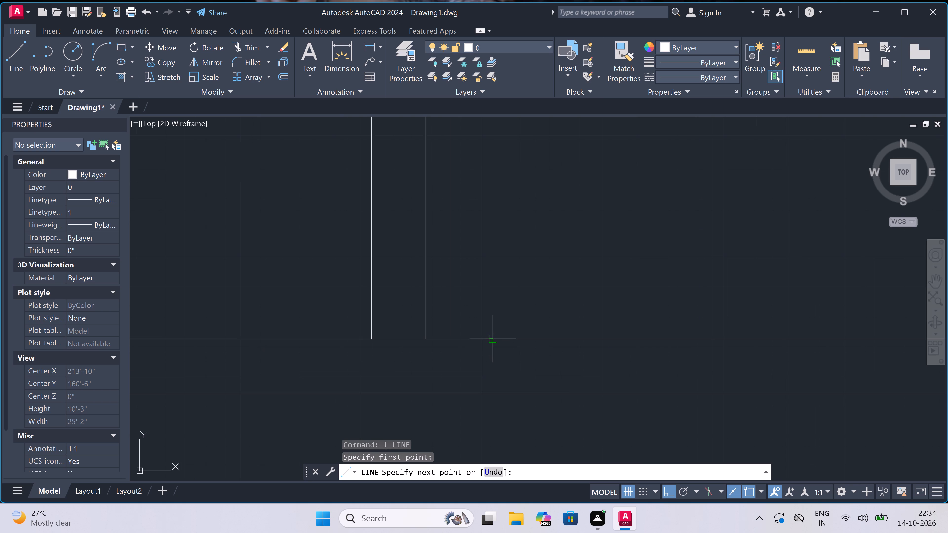
click(493, 399)
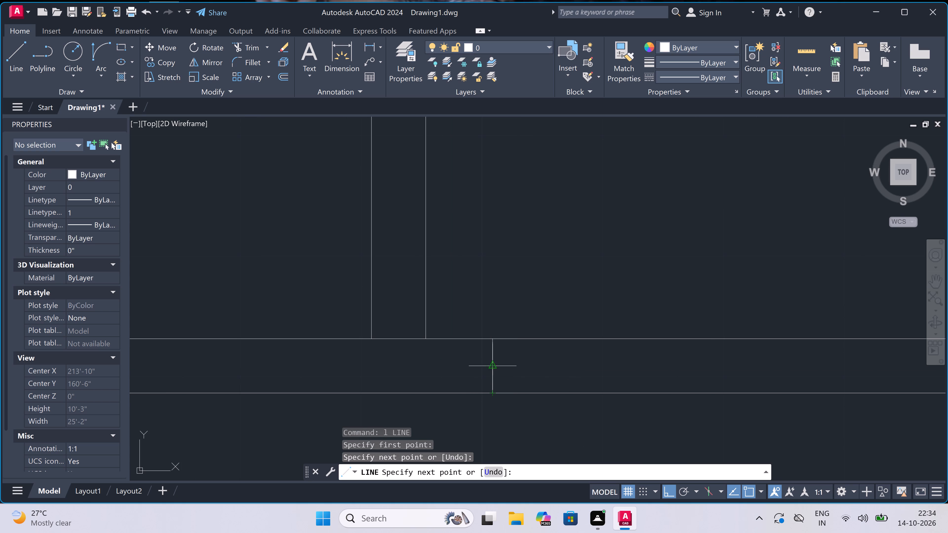
click(496, 368)
text(2")
key(space)
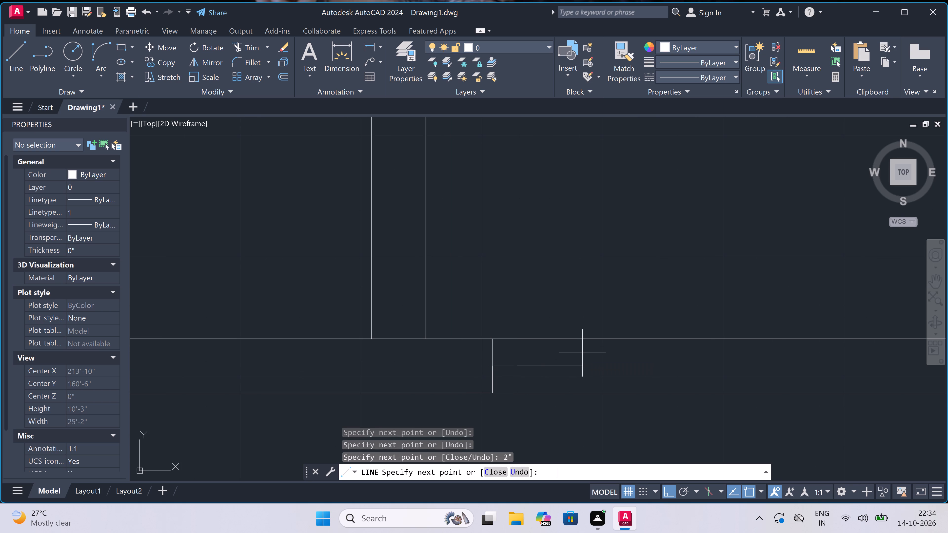
text(2')
key(space)
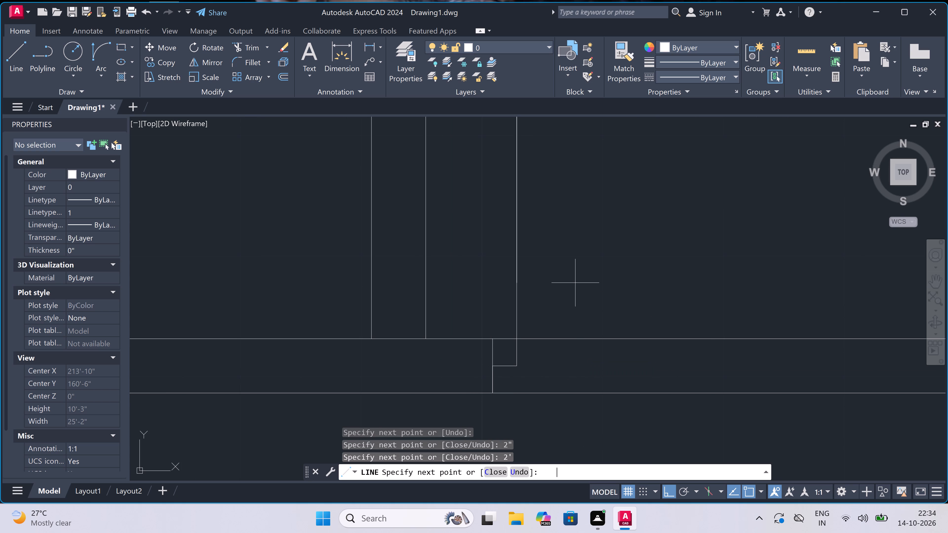
key(Escape)
Draw the opposite jamb line across the lower horizontal wall, with a 2" stop from its midpoint toward the door leaf.
key(space)
scroll(343, 337, down, 3)
scroll(428, 330, up, 1)
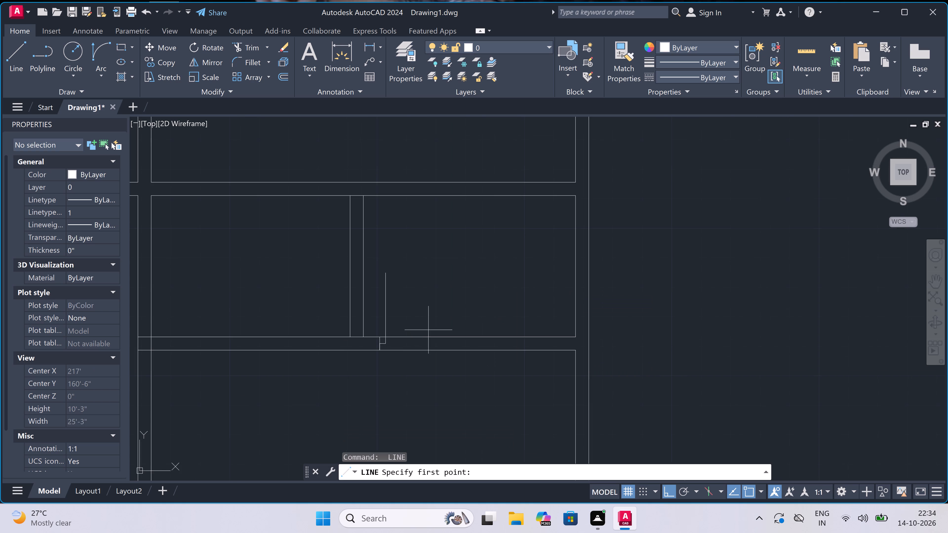
scroll(428, 330, up, 1)
click(463, 342)
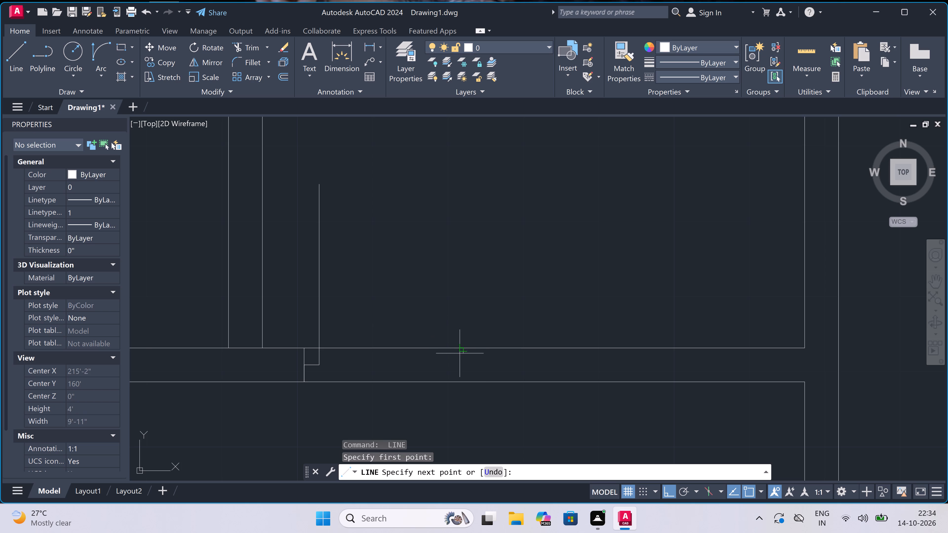
click(463, 380)
click(462, 365)
key(2)
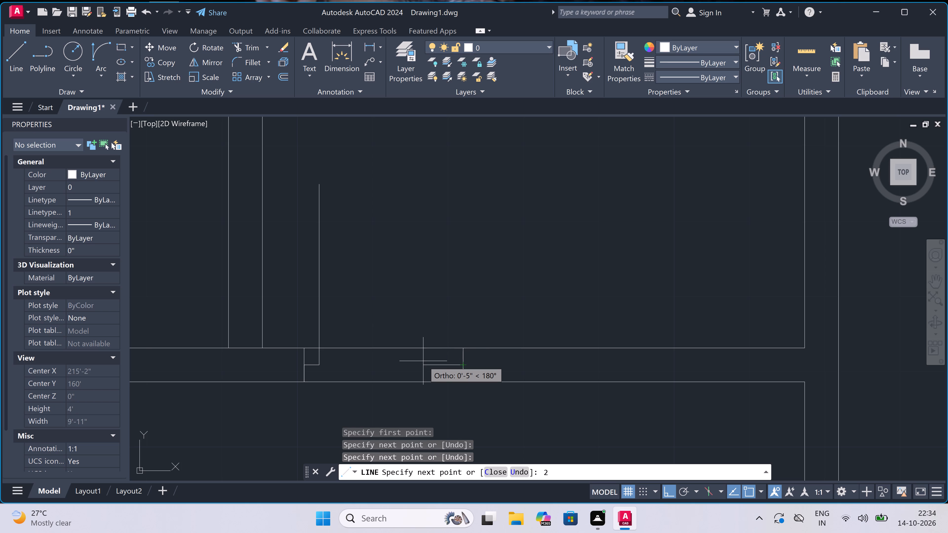
text(")
key(space)
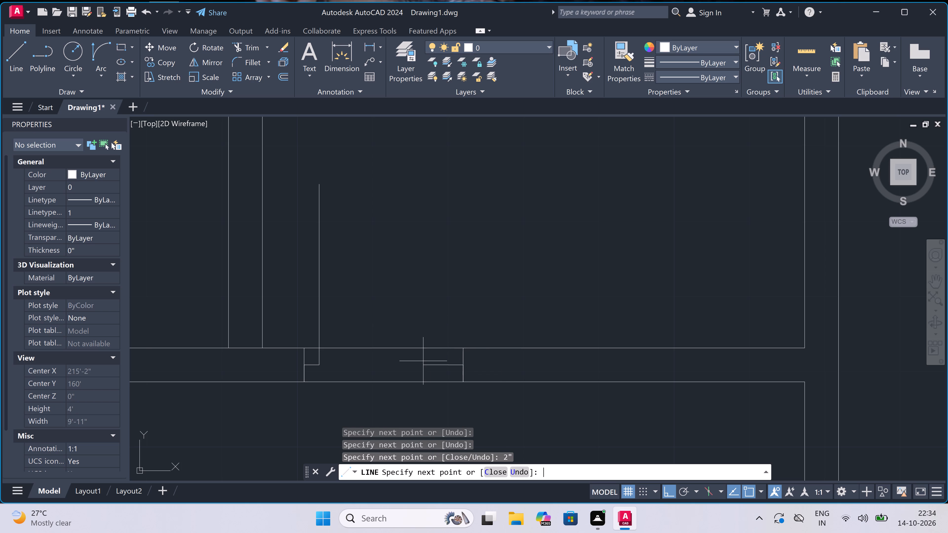
key(Escape)
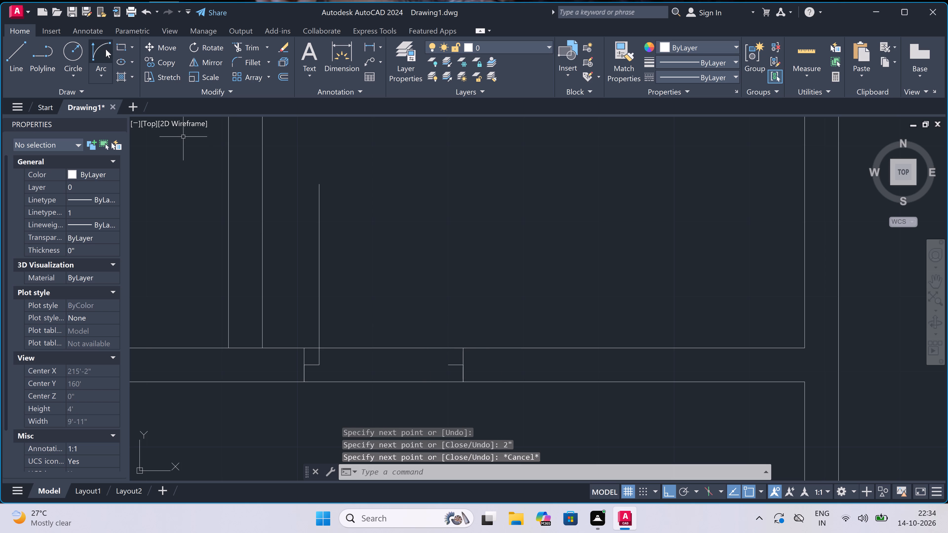
Draw the door swing arc from the top of the leaf to the end of the opposite 2" stop, bulging outward.
click(99, 45)
drag(320, 182, 321, 186)
drag(450, 364, 453, 362)
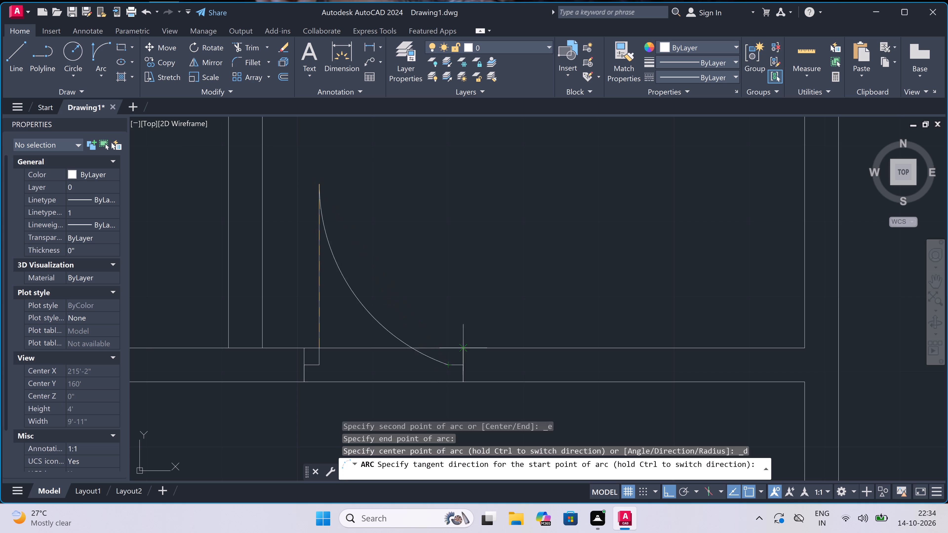
click(497, 300)
Trim both lower horizontal wall face lines between the two jambs to open the doorway.
key(t)
key(r)
key(space)
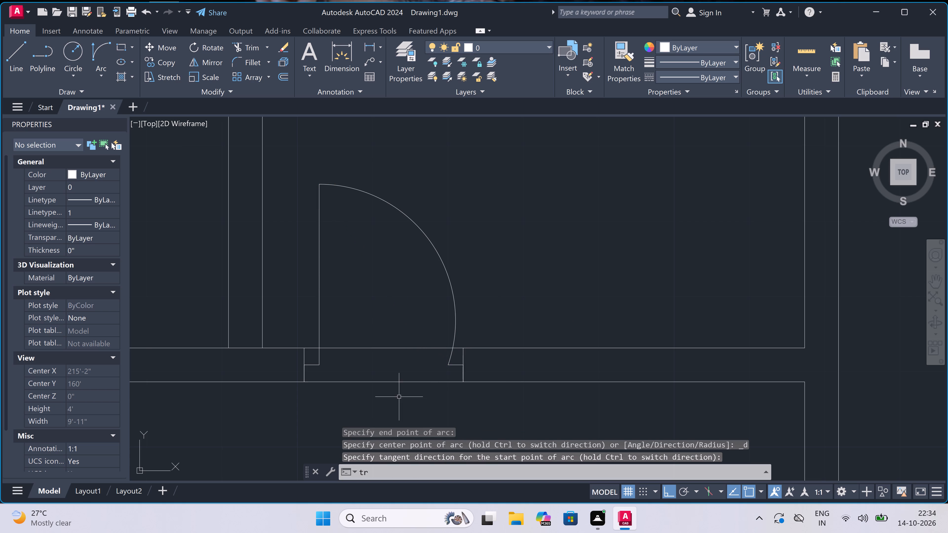
click(385, 411)
click(400, 322)
Trim the lower horizontal wall's upper face line between the two partition lines where the new partition joins it.
scroll(400, 322, down, 4)
scroll(373, 327, up, 1)
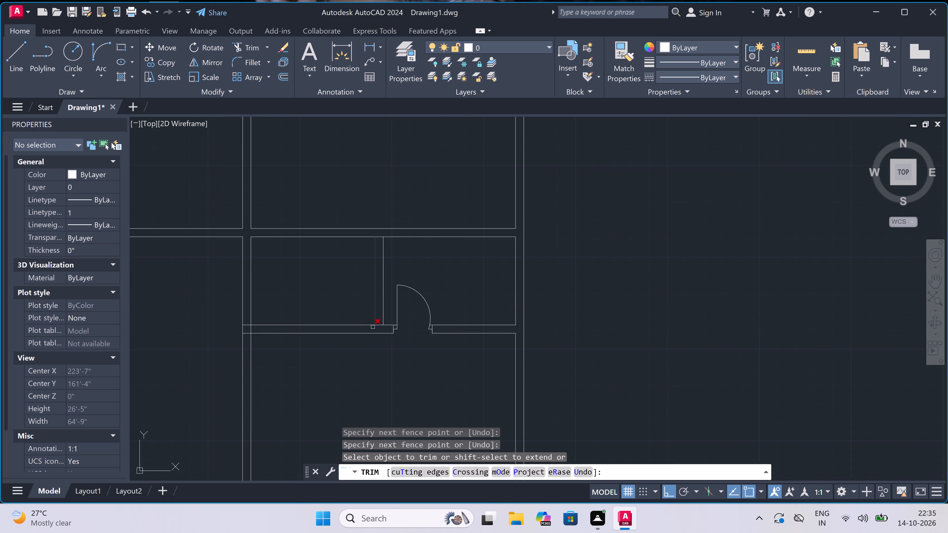
scroll(373, 327, up, 1)
click(377, 328)
click(386, 312)
scroll(386, 312, down, 2)
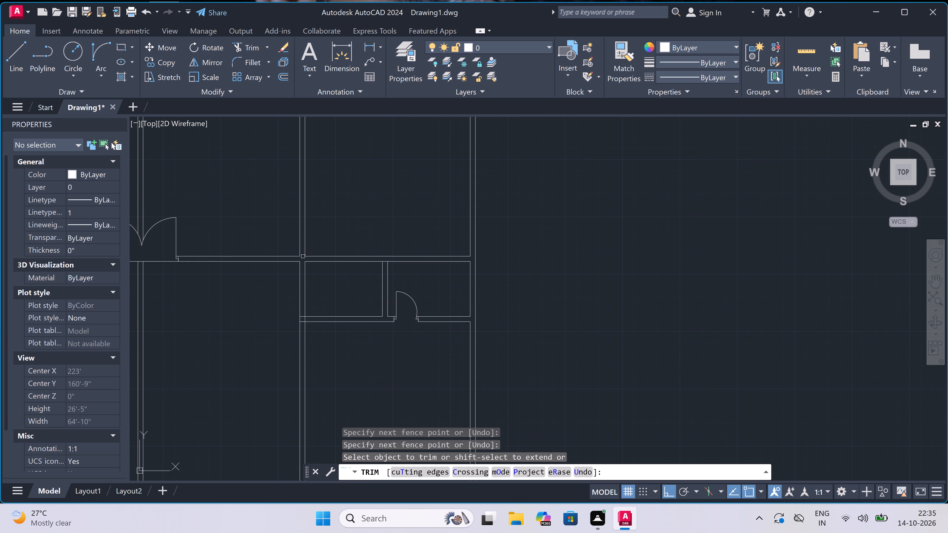
scroll(303, 256, up, 3)
key(Escape)
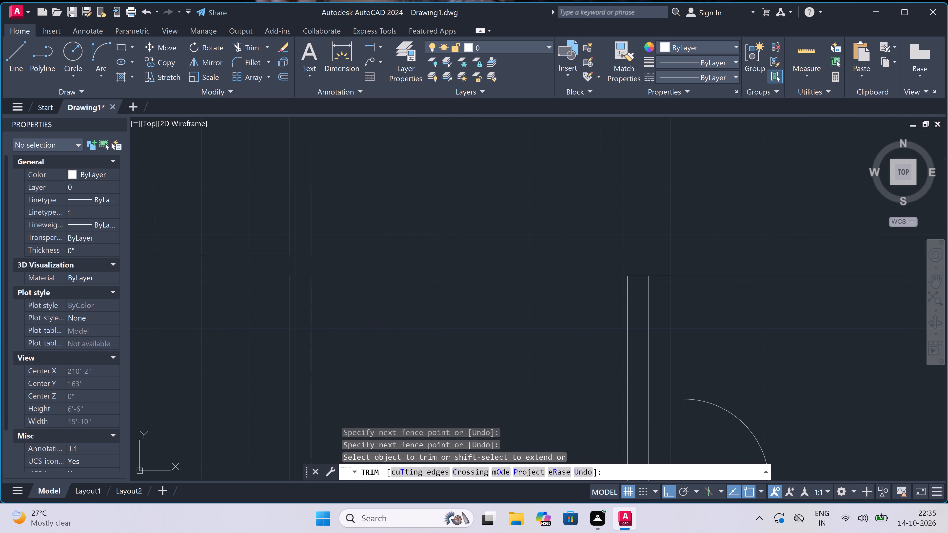
Extend the upper horizontal wall's lower face line across the gap at the right interior vertical wall.
text(ex)
key(space)
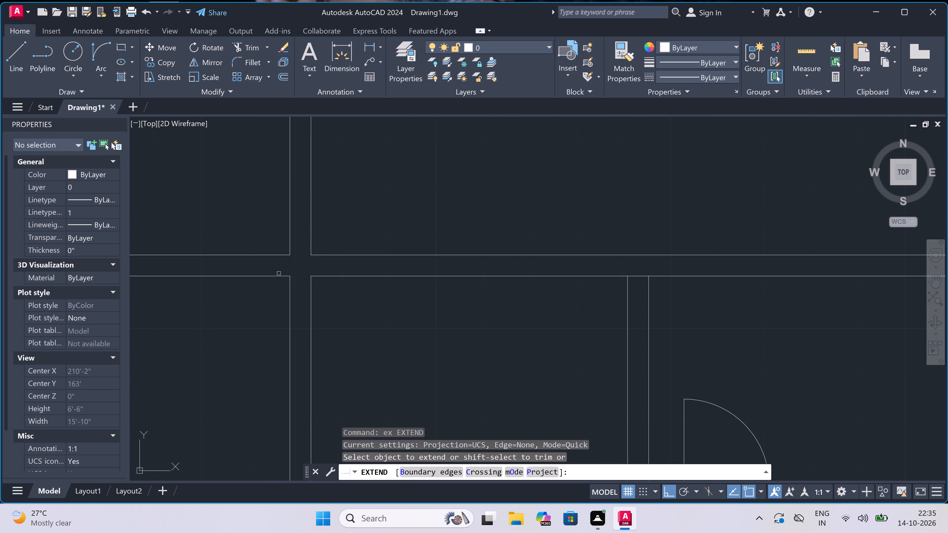
click(277, 274)
click(261, 296)
key(Escape)
scroll(331, 302, down, 3)
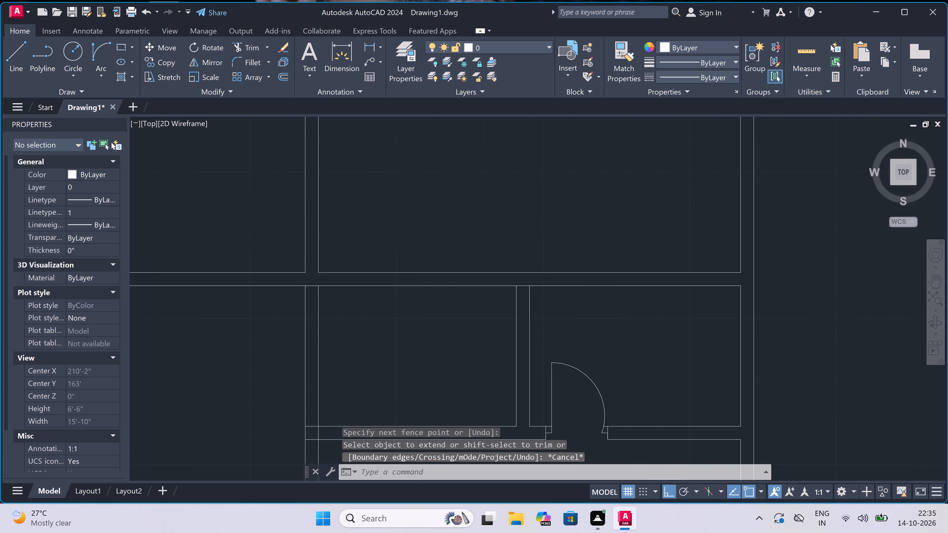
Trim away both right interior vertical wall lines in the stretch between the upper and lower horizontal walls.
scroll(331, 302, down, 1)
scroll(329, 319, up, 2)
text(tr)
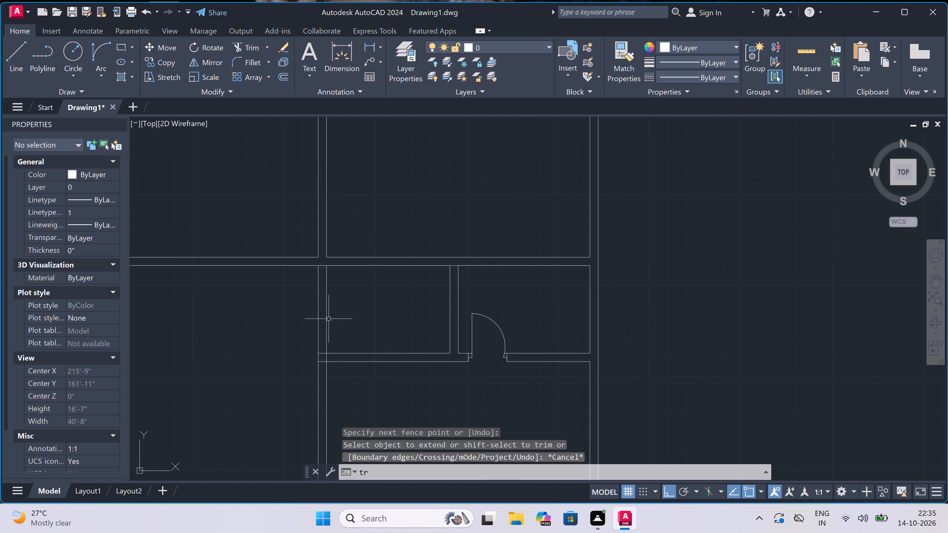
key(space)
click(333, 320)
click(273, 324)
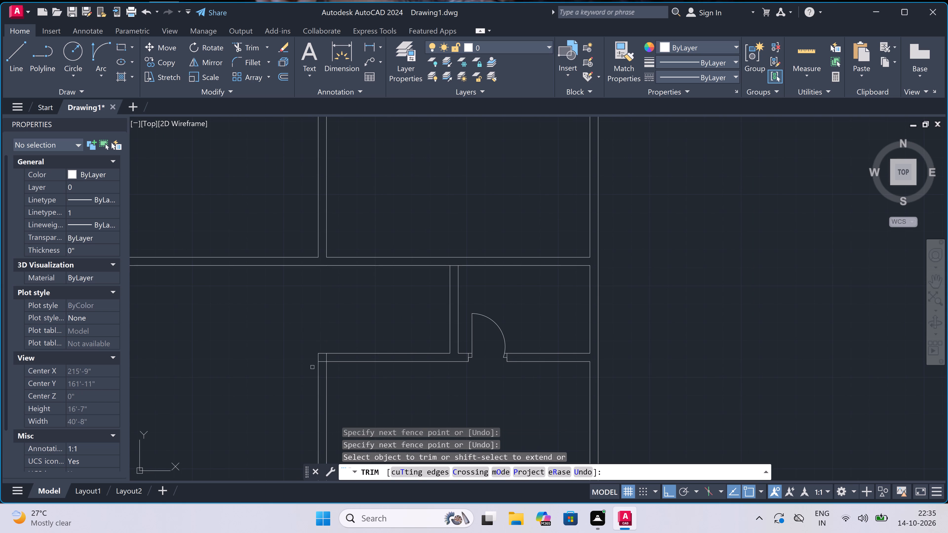
Trim the overlapping inner lines at the corner where the lower horizontal wall meets the right interior vertical wall.
scroll(317, 365, up, 3)
click(335, 355)
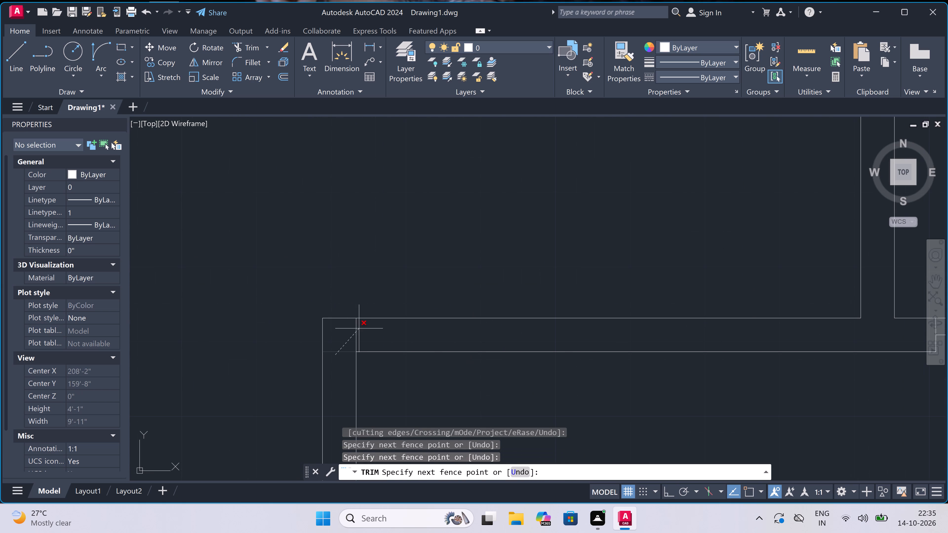
click(360, 330)
scroll(362, 328, down, 5)
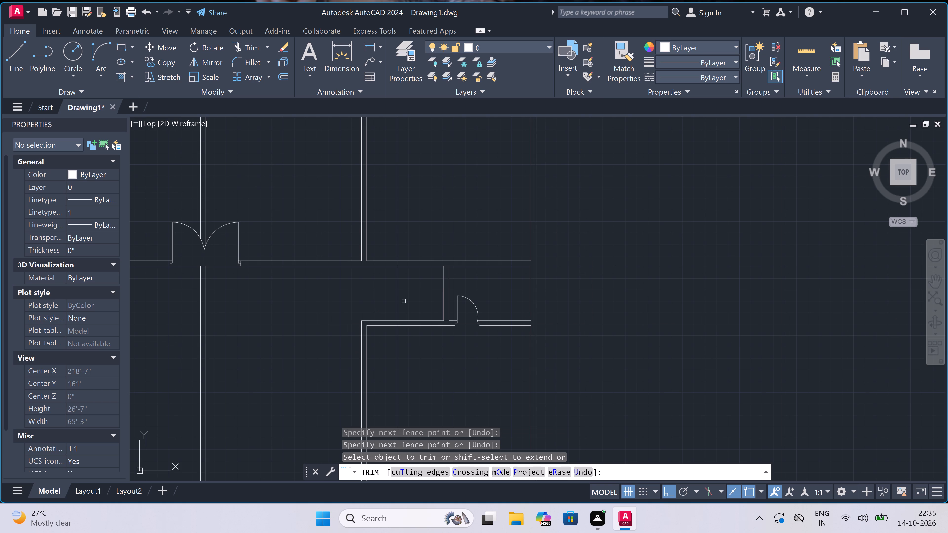
scroll(421, 290, down, 2)
key(Escape)
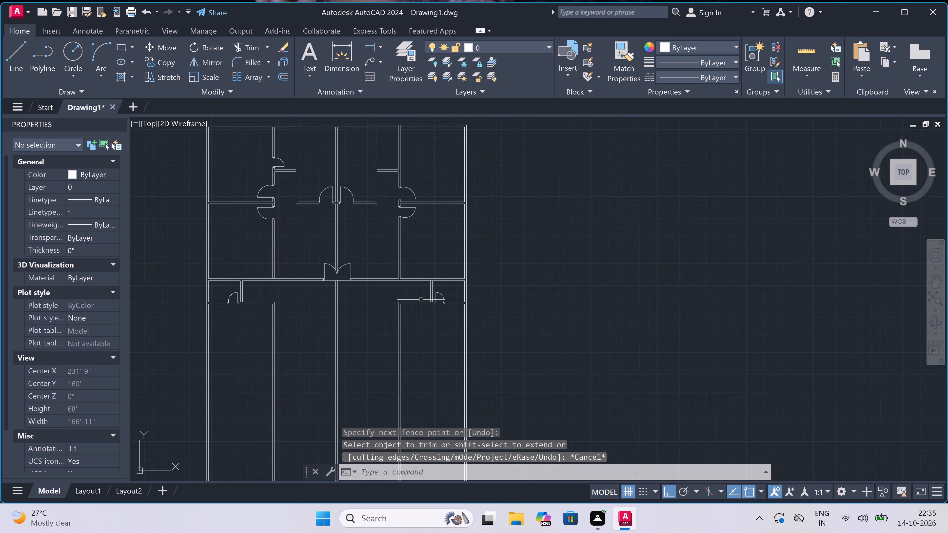
Offset the lower horizontal wall's lower face, left of the new door, 14' downward into the room below.
key(o)
key(space)
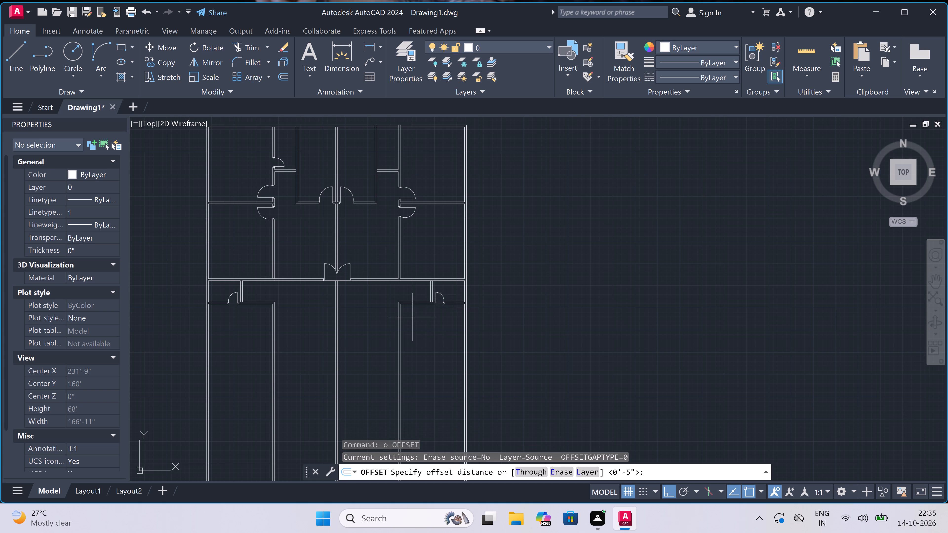
scroll(407, 326, up, 2)
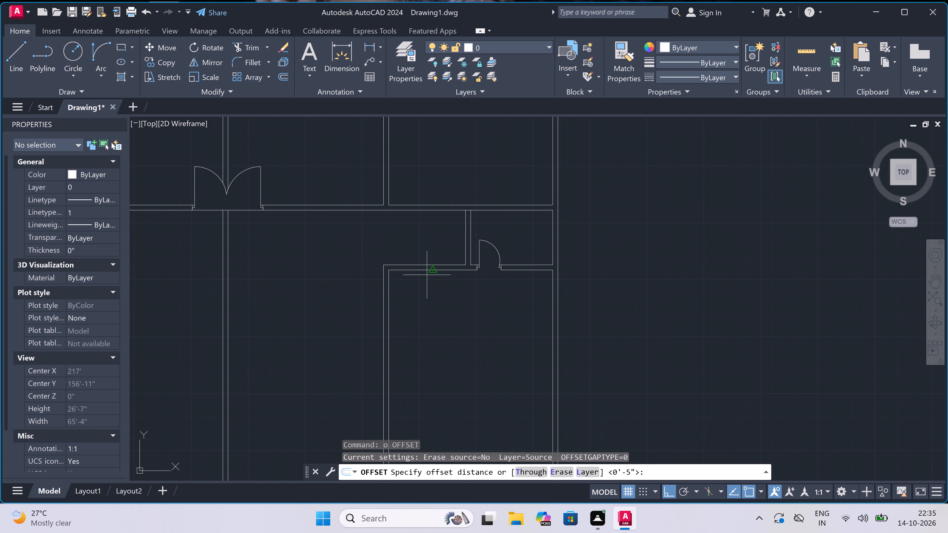
click(427, 275)
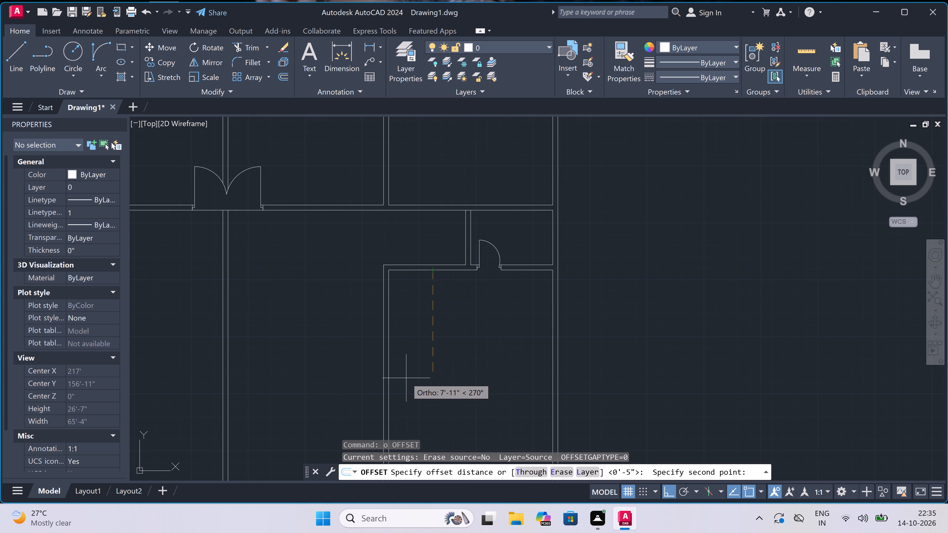
text(14')
key(space)
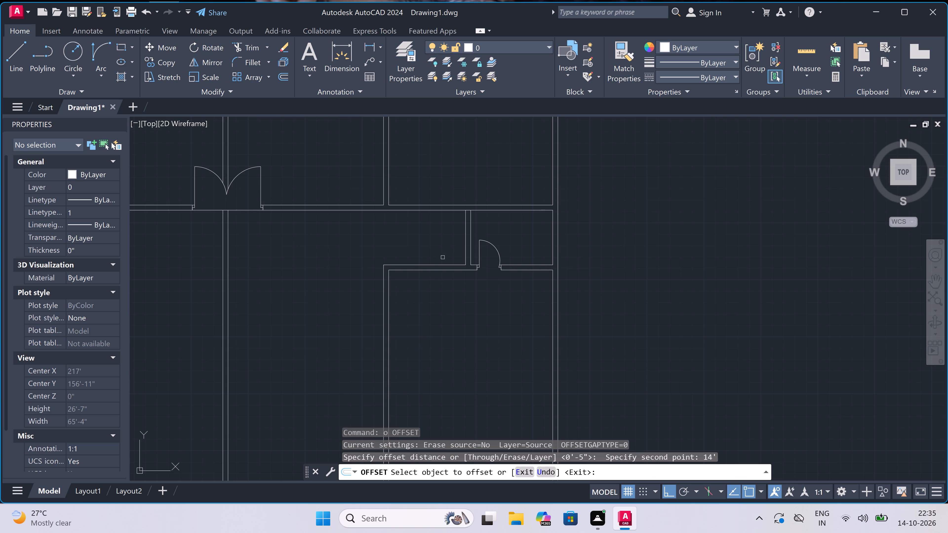
drag(436, 270, 436, 275)
click(423, 311)
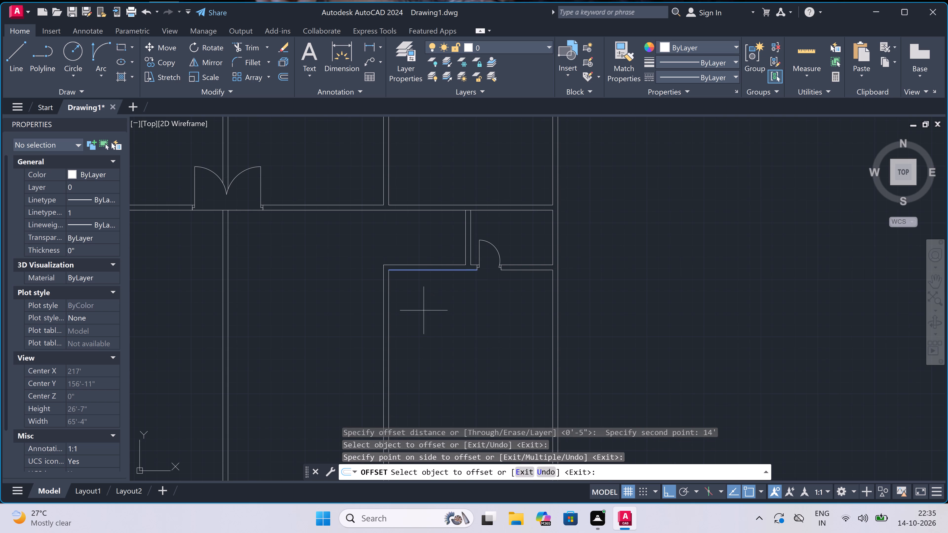
scroll(423, 311, down, 3)
key(Escape)
scroll(420, 386, up, 3)
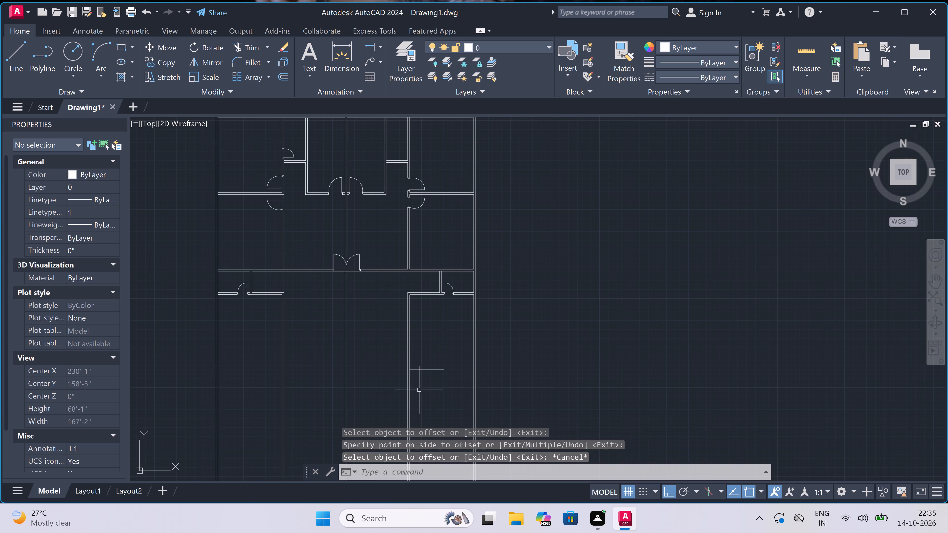
Offset the new horizontal line in the lower right room 4.5" downward to form a double-line partition.
key(space)
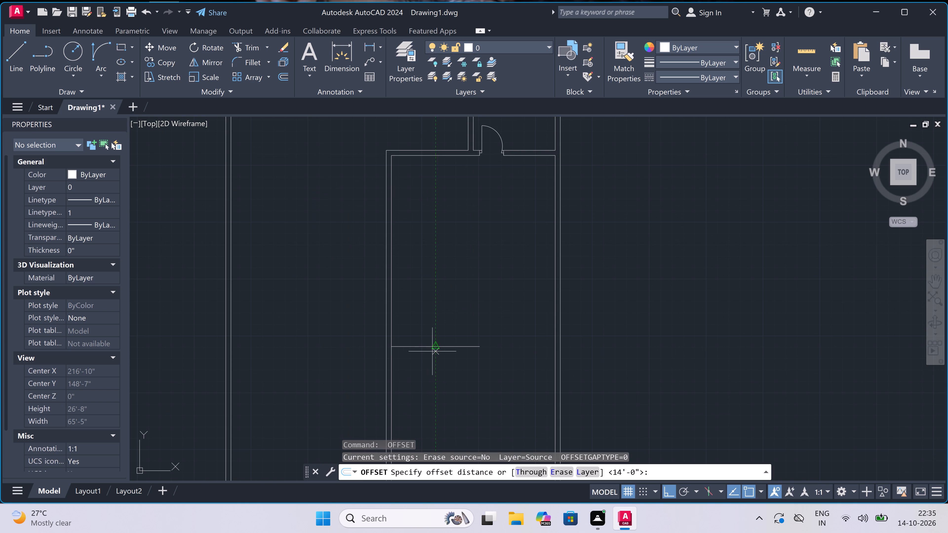
click(434, 347)
text(4.5")
key(space)
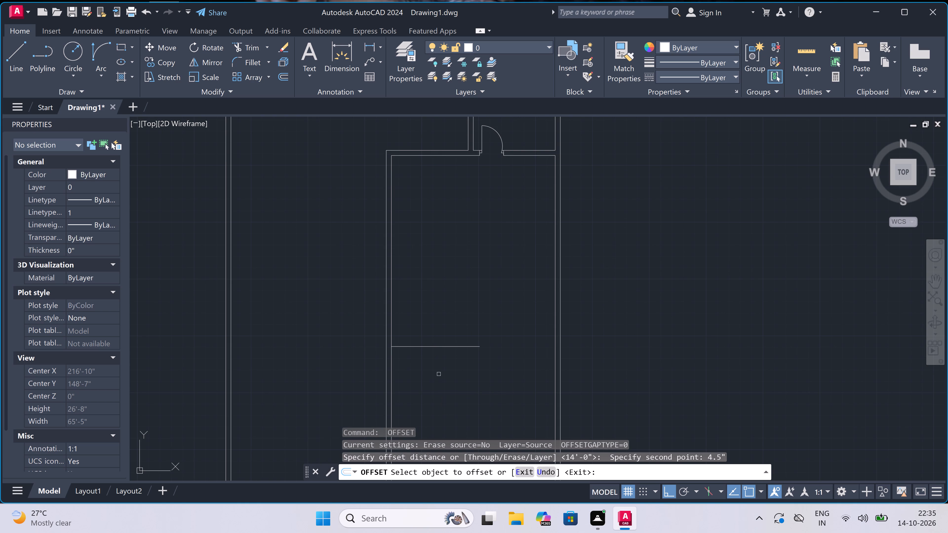
drag(441, 347, 441, 358)
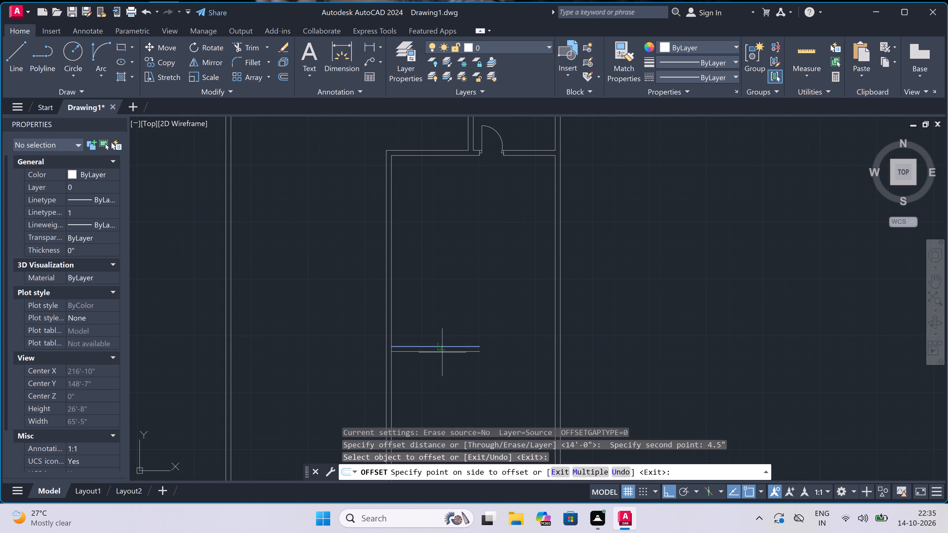
drag(441, 358, 441, 359)
click(439, 363)
key(Escape)
Extend both partition lines across the room to the inner face of the right outer wall.
key(e)
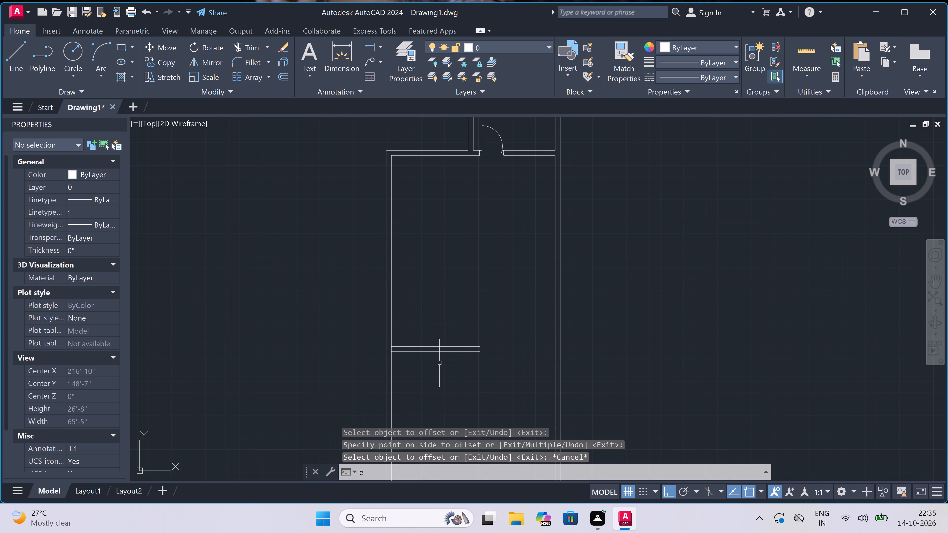
key(x)
key(space)
click(444, 378)
click(464, 309)
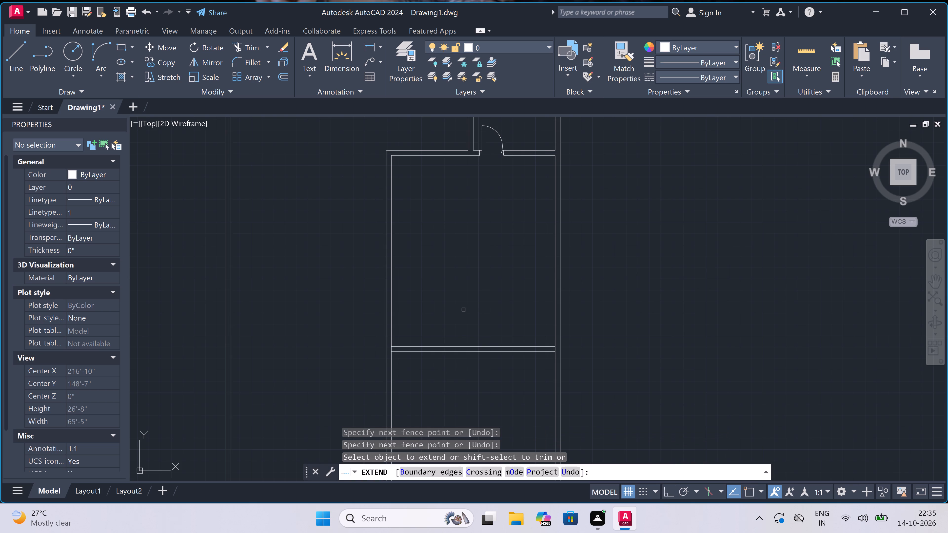
key(Escape)
scroll(464, 309, down, 3)
scroll(462, 335, up, 3)
key(space)
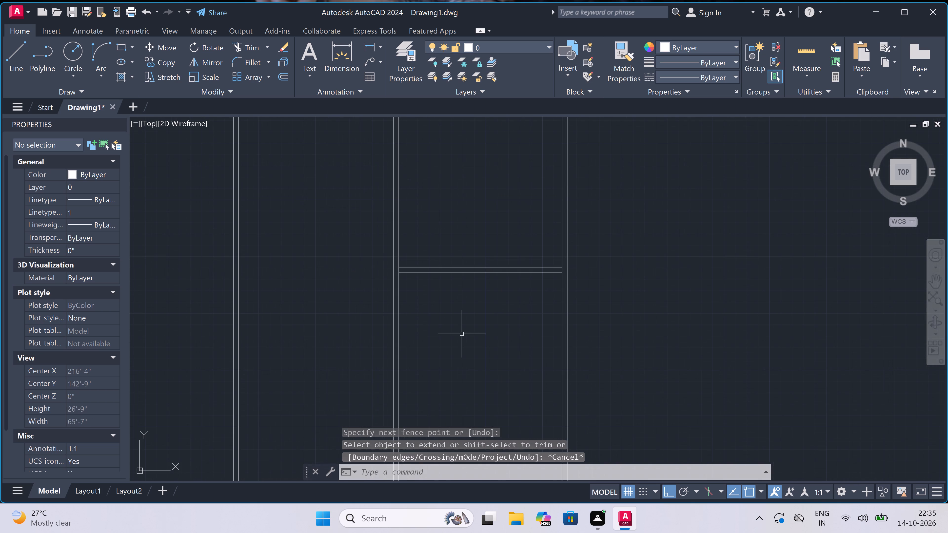
key(Escape)
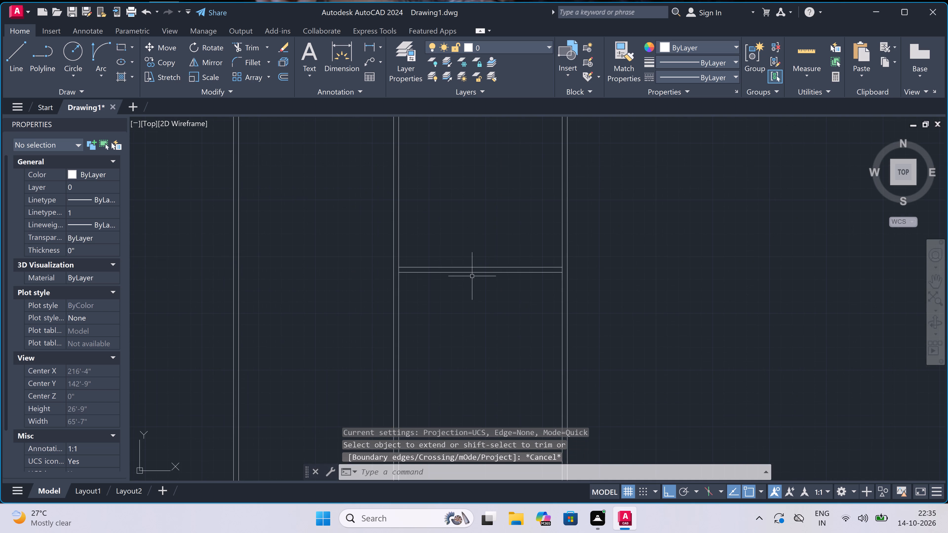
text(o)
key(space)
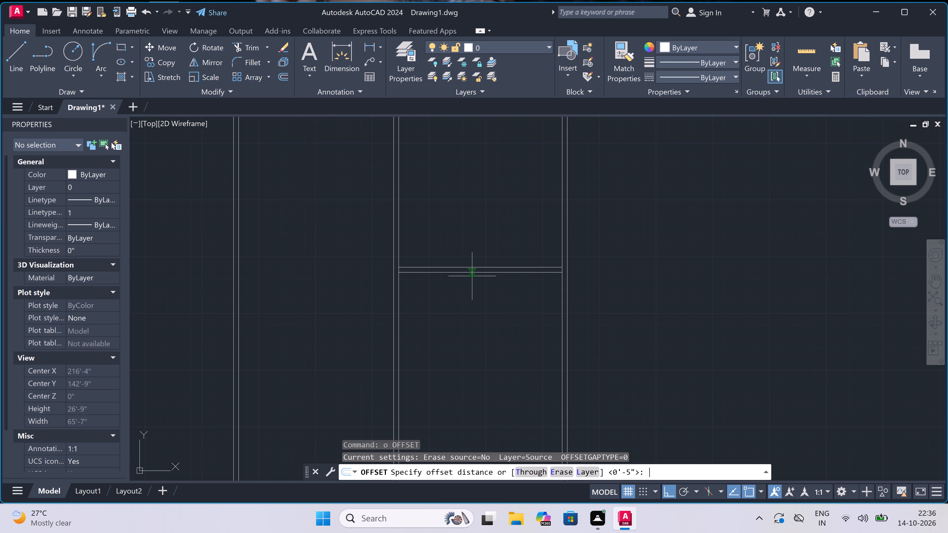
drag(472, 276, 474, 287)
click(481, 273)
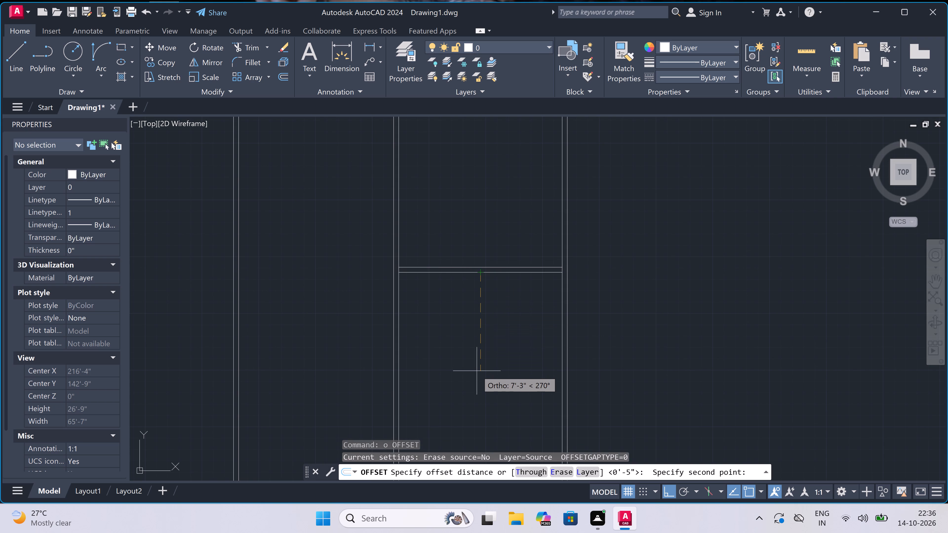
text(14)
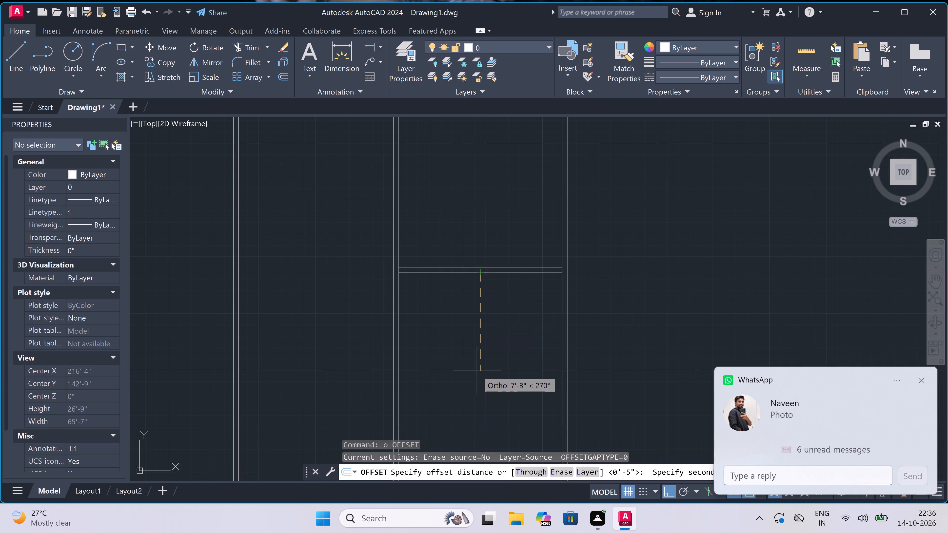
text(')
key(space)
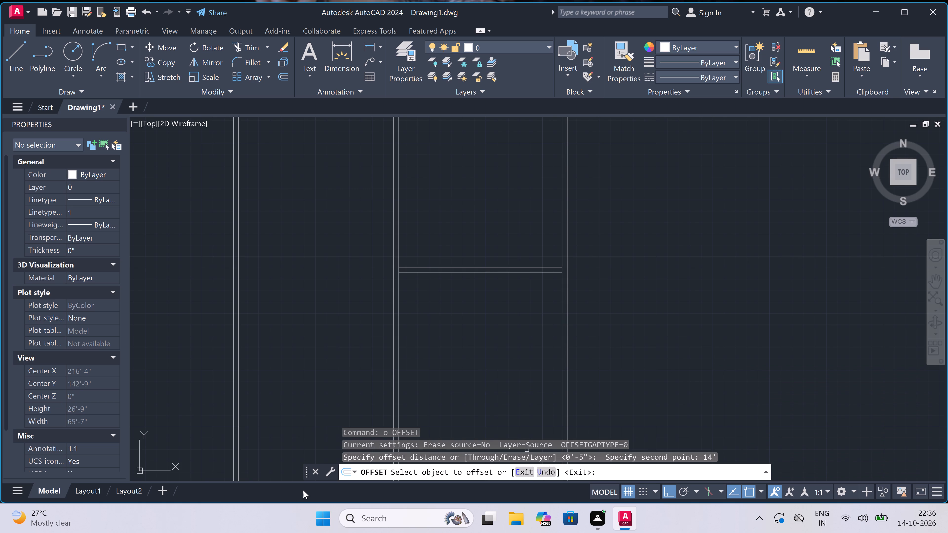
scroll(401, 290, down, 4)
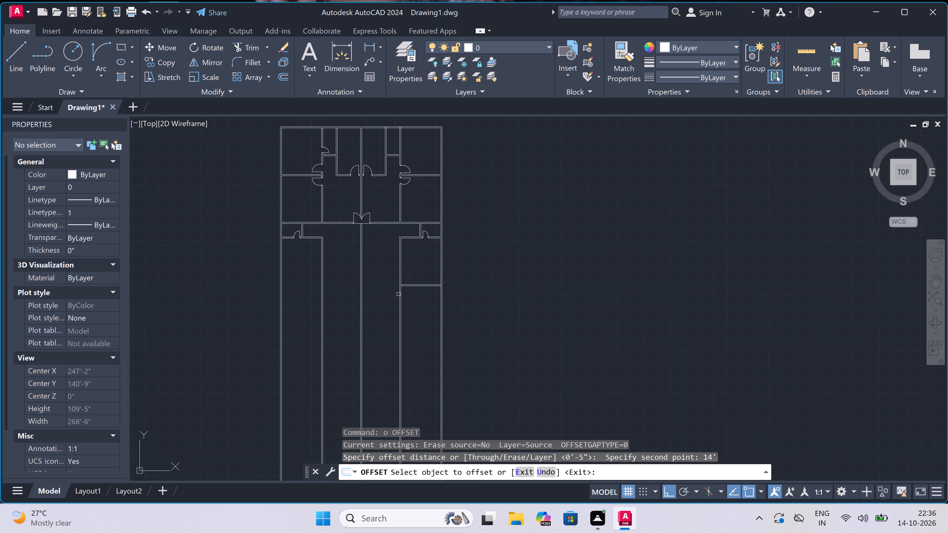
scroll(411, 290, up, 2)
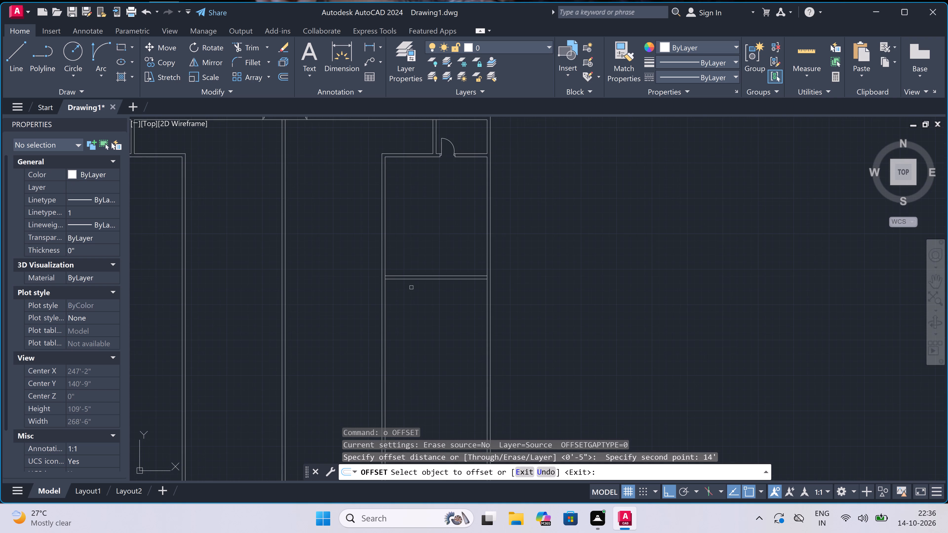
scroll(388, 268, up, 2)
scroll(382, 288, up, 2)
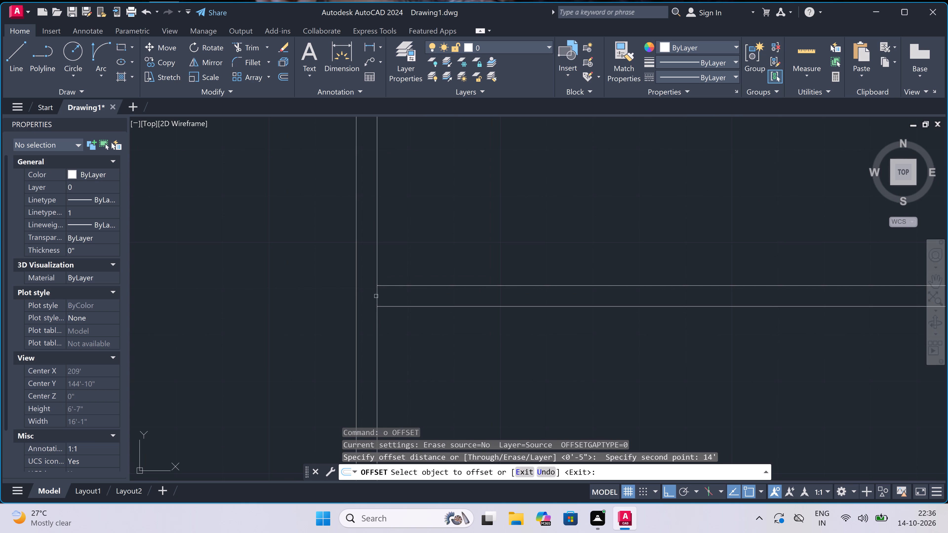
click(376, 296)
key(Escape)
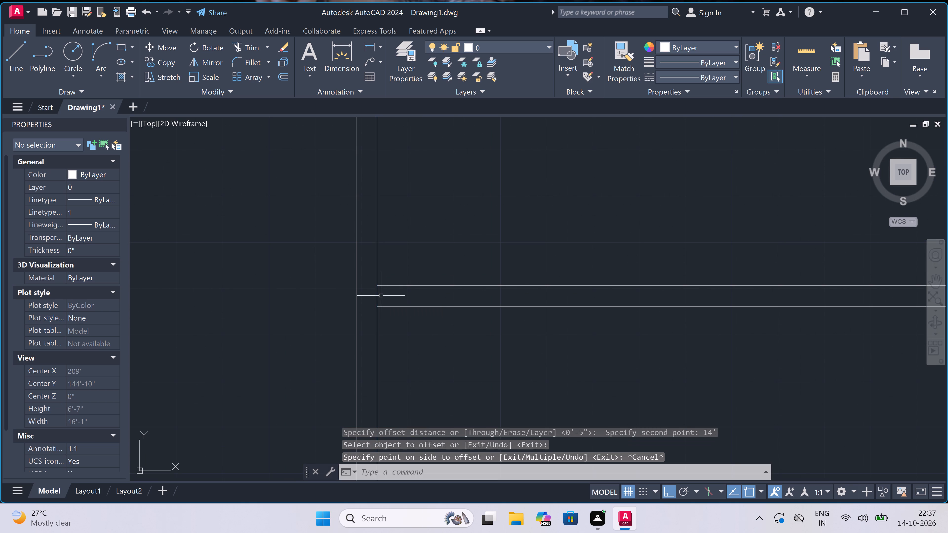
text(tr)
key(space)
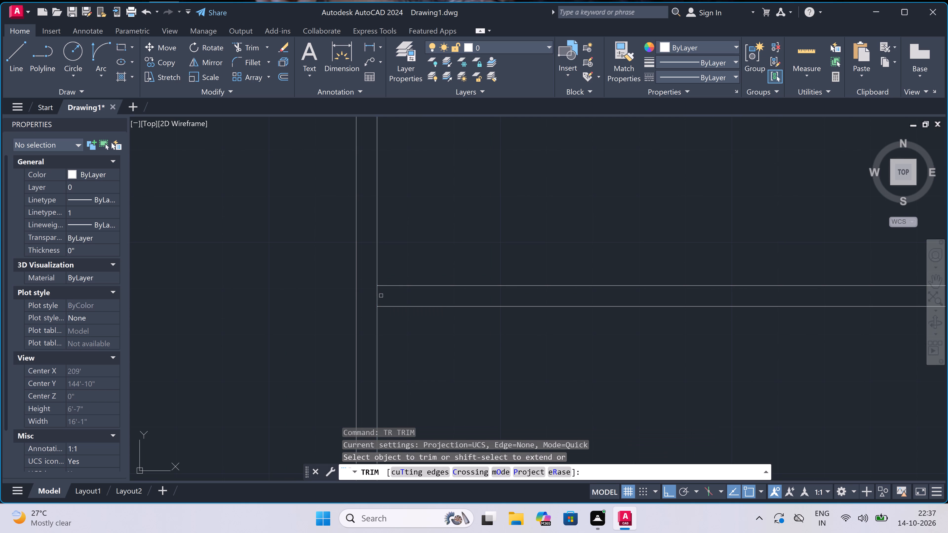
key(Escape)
Offset the new partition's lower face line 14' downward for the next room on the right side.
text(o)
key(space)
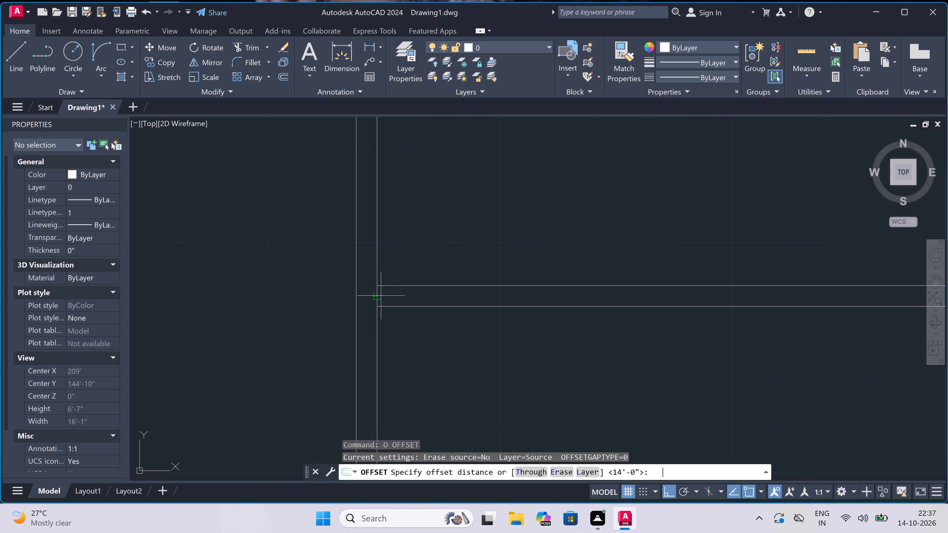
scroll(385, 277, down, 3)
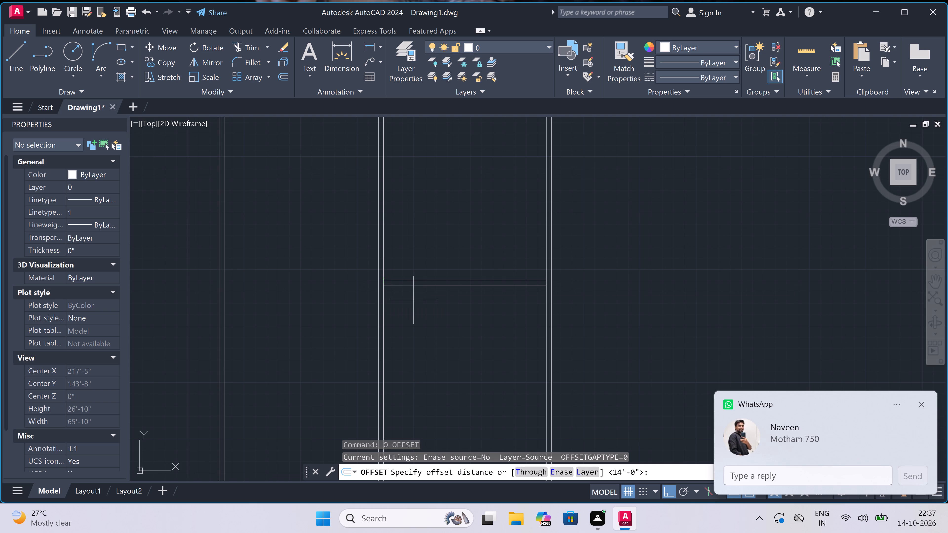
click(454, 284)
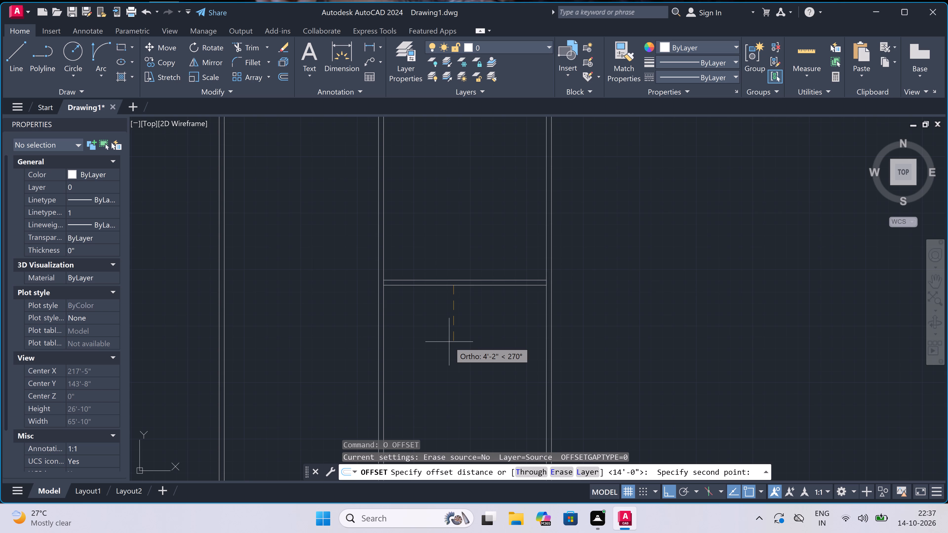
scroll(449, 341, down, 2)
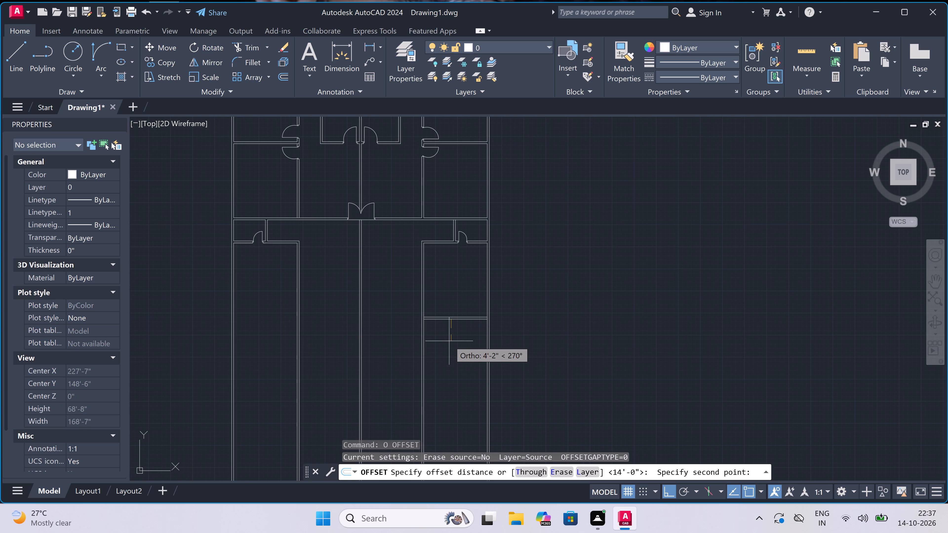
scroll(449, 341, up, 1)
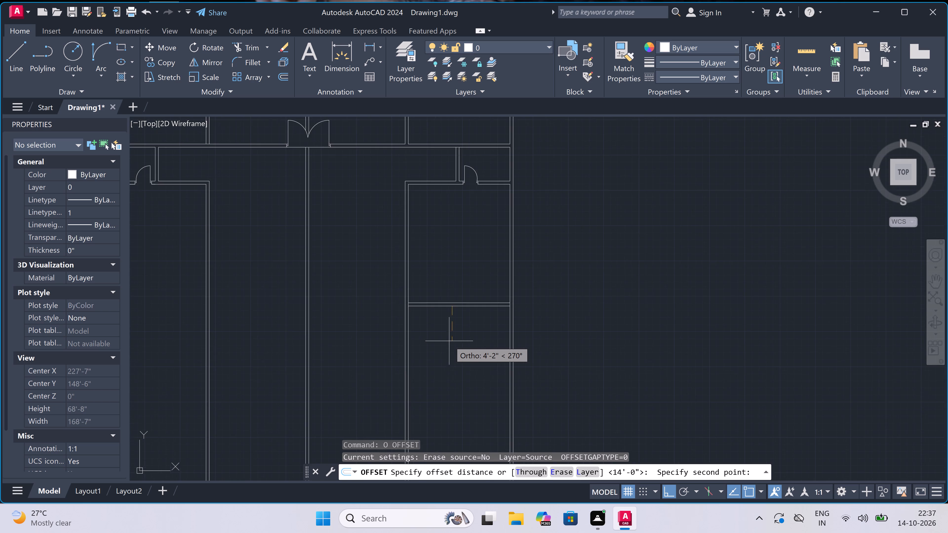
scroll(449, 341, up, 1)
text(14')
key(space)
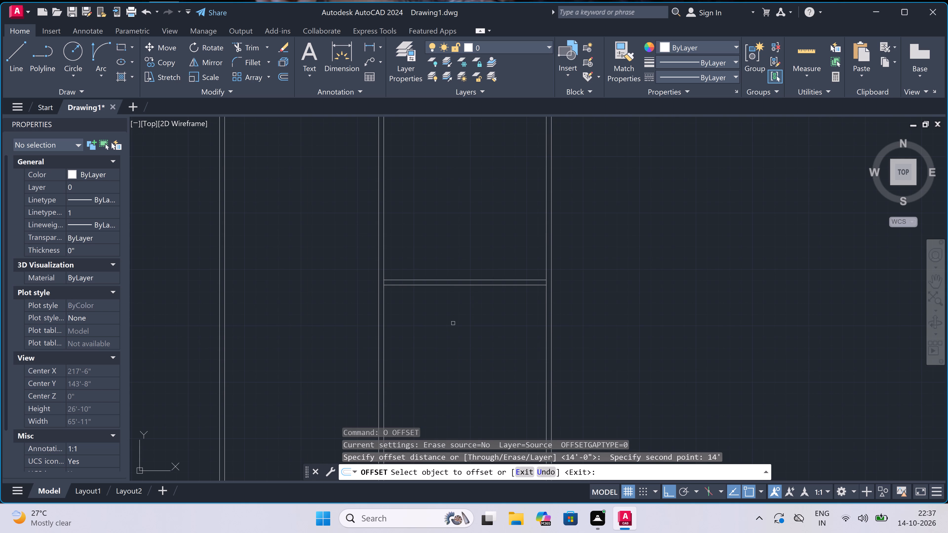
drag(451, 285, 450, 288)
click(447, 316)
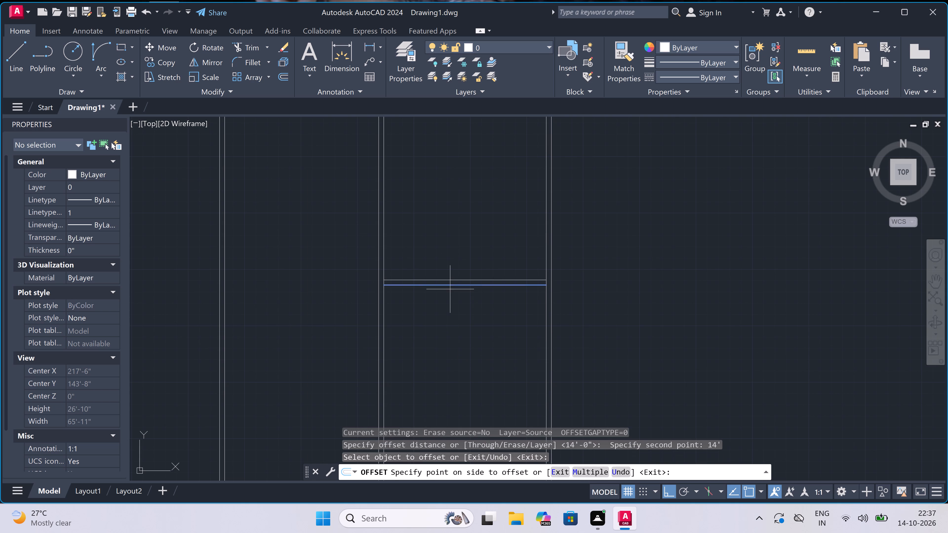
scroll(447, 316, down, 5)
scroll(447, 345, up, 5)
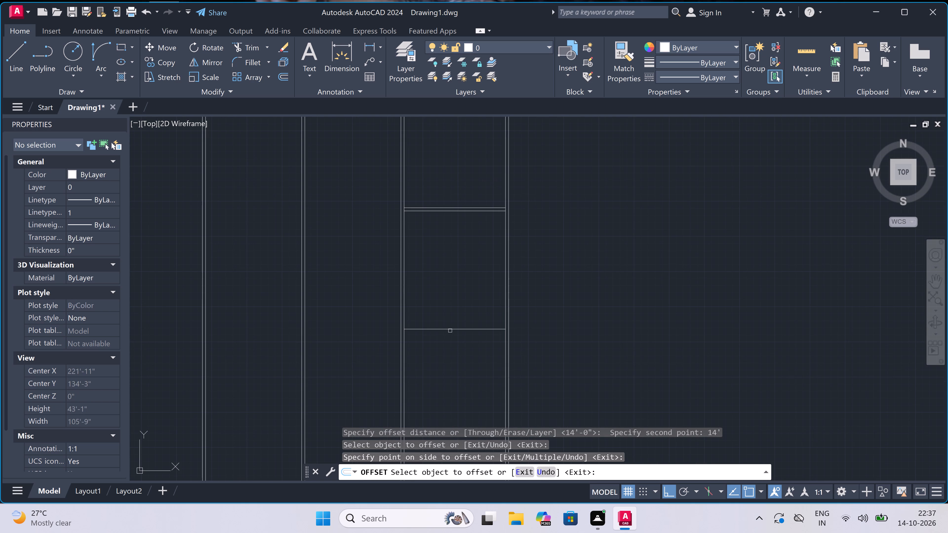
key(Escape)
Offset the lowest horizontal line 4.5" downward to form the second double-line partition of the right side's rooms.
key(space)
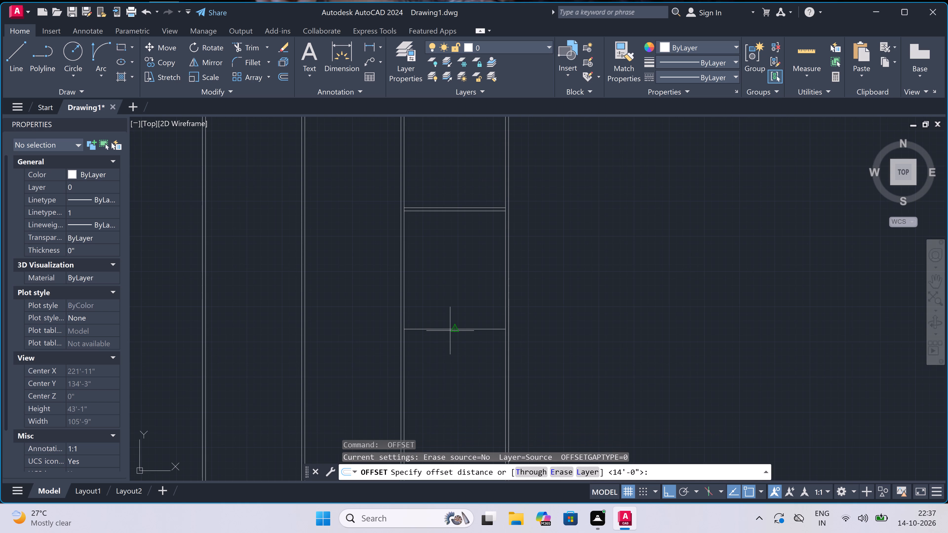
click(450, 330)
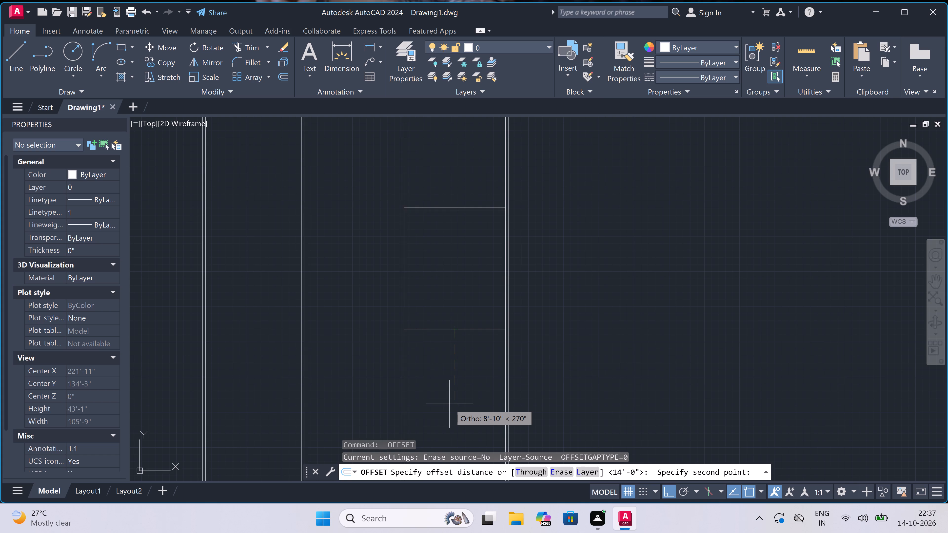
text(4.5)
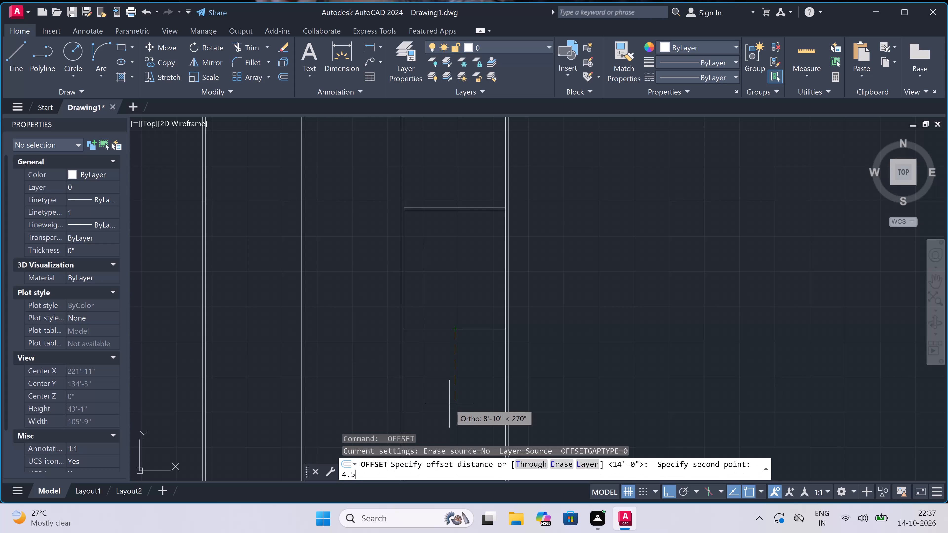
text(")
key(space)
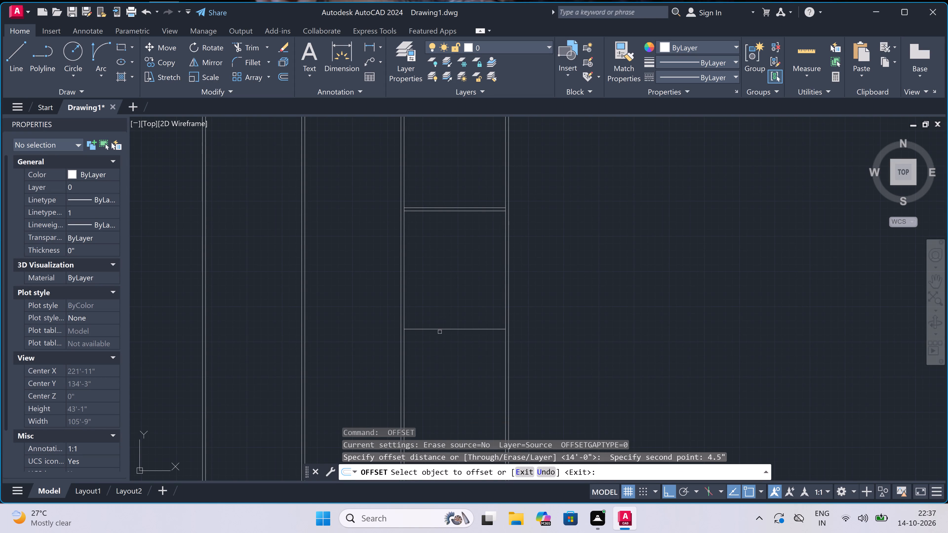
drag(440, 329, 440, 337)
click(437, 356)
scroll(438, 320, down, 2)
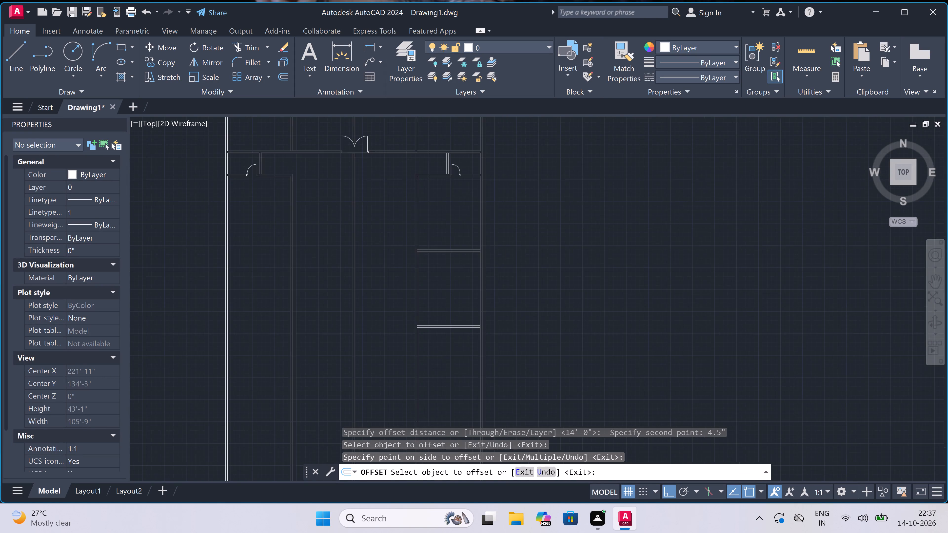
scroll(438, 320, down, 2)
scroll(438, 320, up, 2)
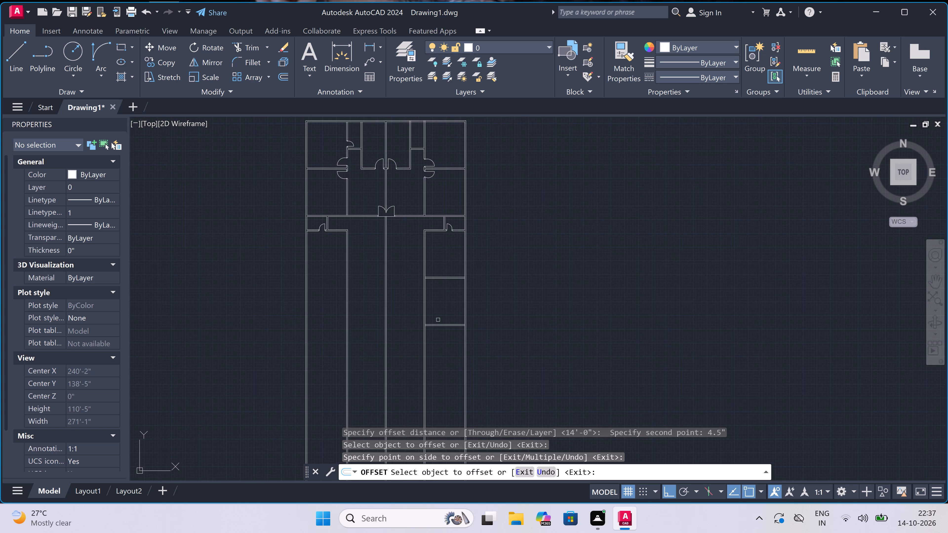
scroll(439, 338, up, 4)
key(Escape)
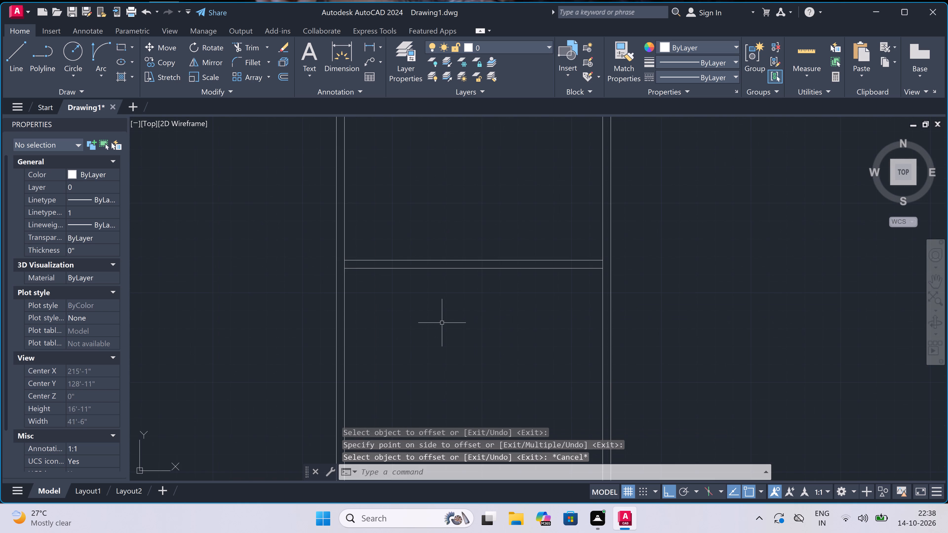
Offset the second partition's lower face line 4' downward in the right side's strip.
key(space)
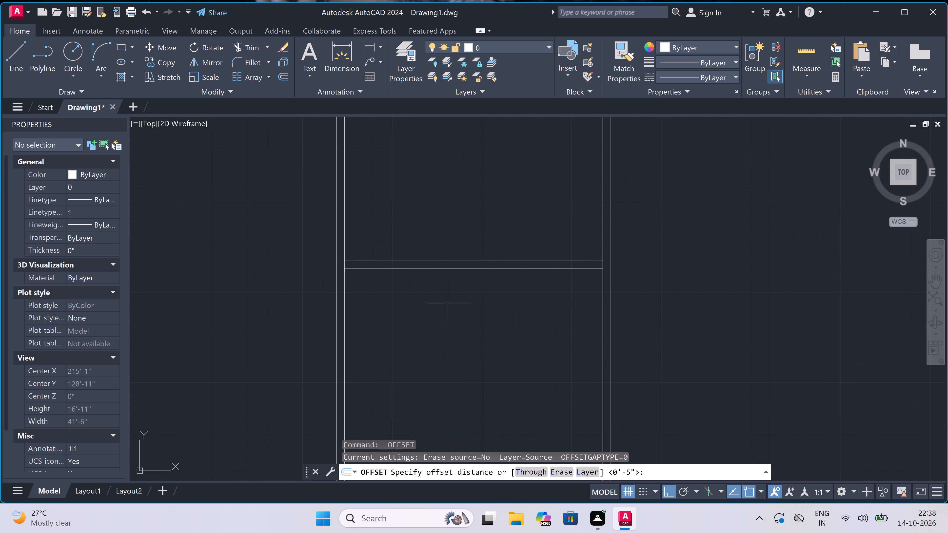
click(456, 267)
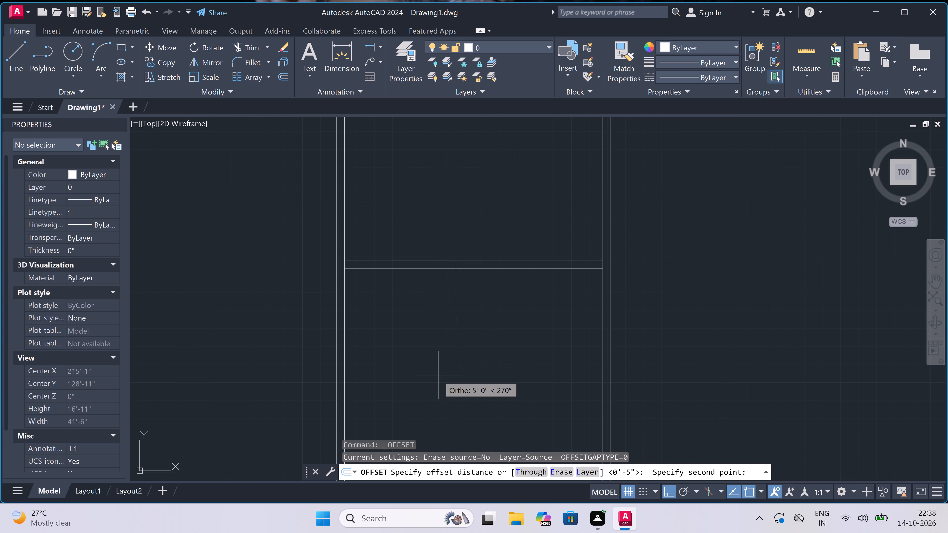
text(4')
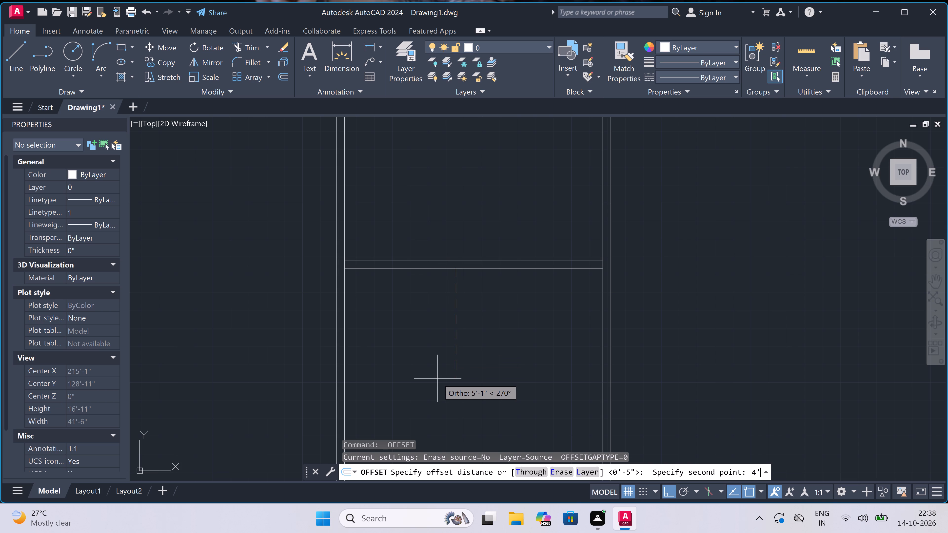
key(space)
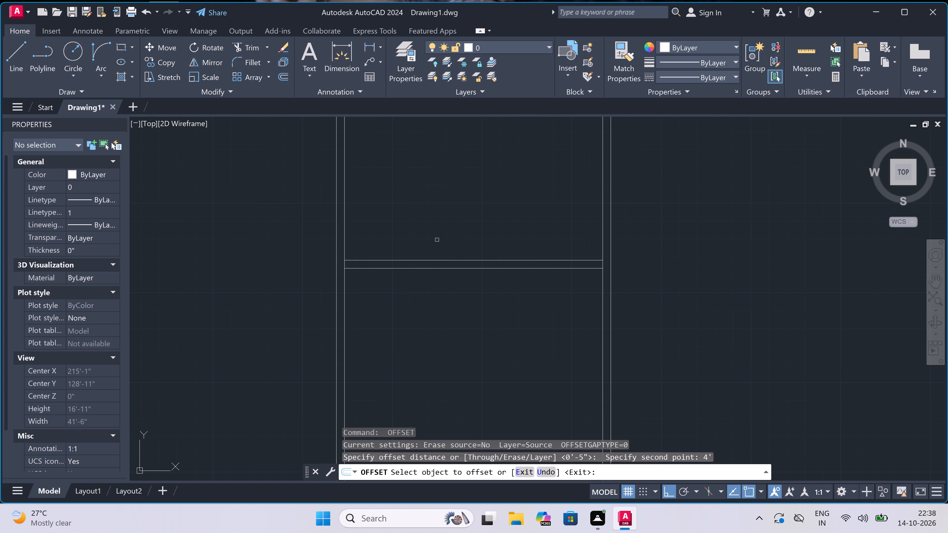
click(432, 269)
click(433, 295)
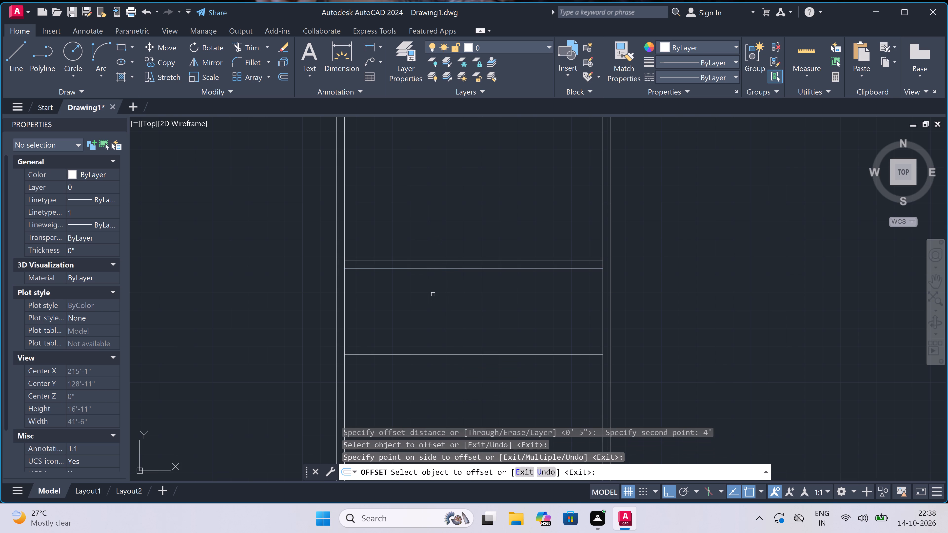
key(Escape)
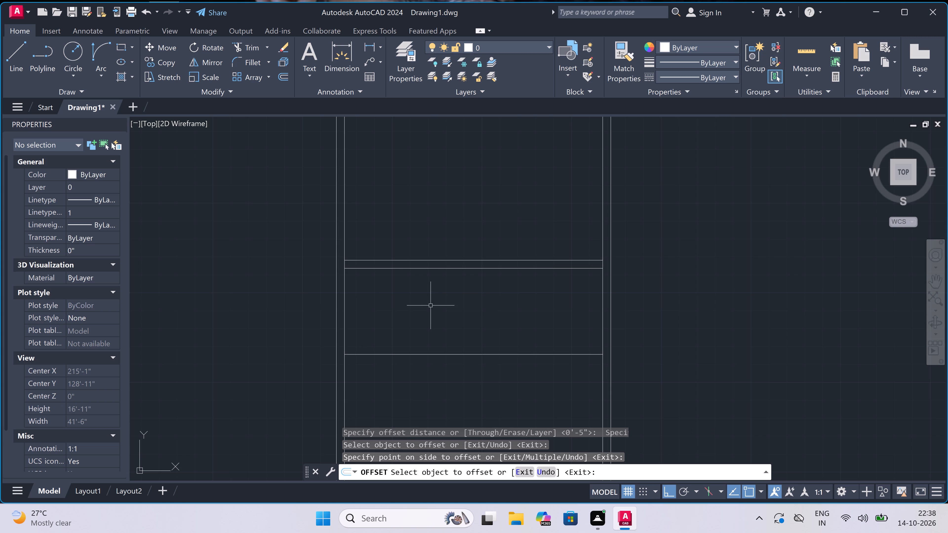
Offset the new horizontal line 4.5" downward to form the third double-line partition of the right strip.
key(space)
drag(428, 352, 429, 355)
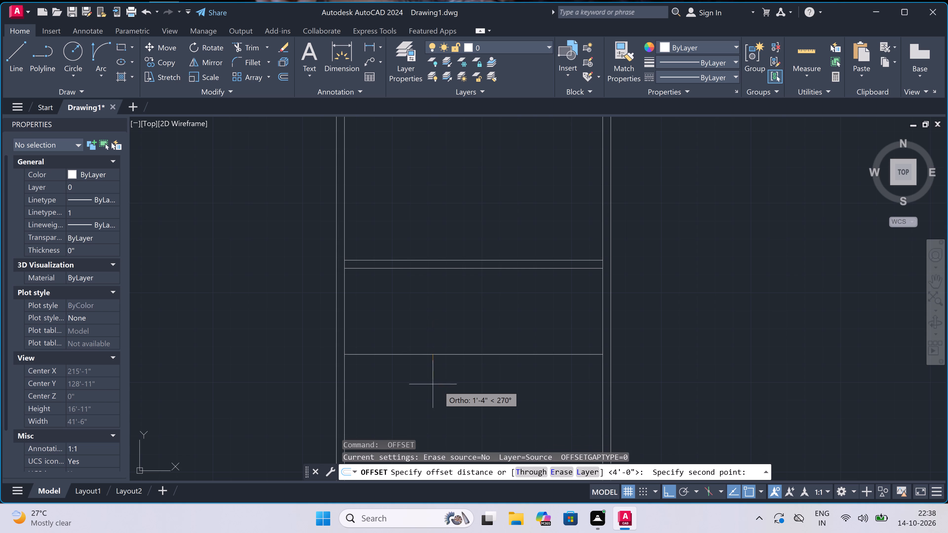
text(4.5")
key(space)
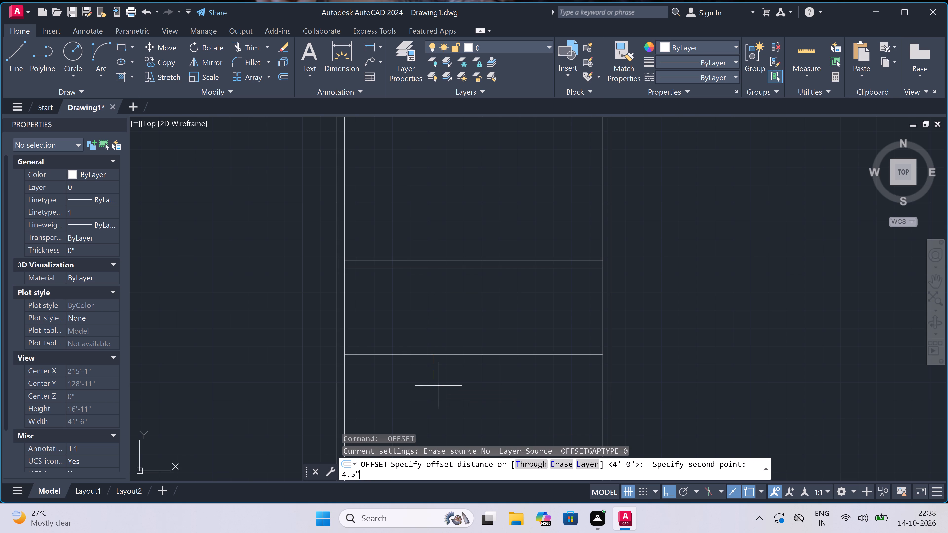
drag(439, 355, 439, 359)
click(439, 373)
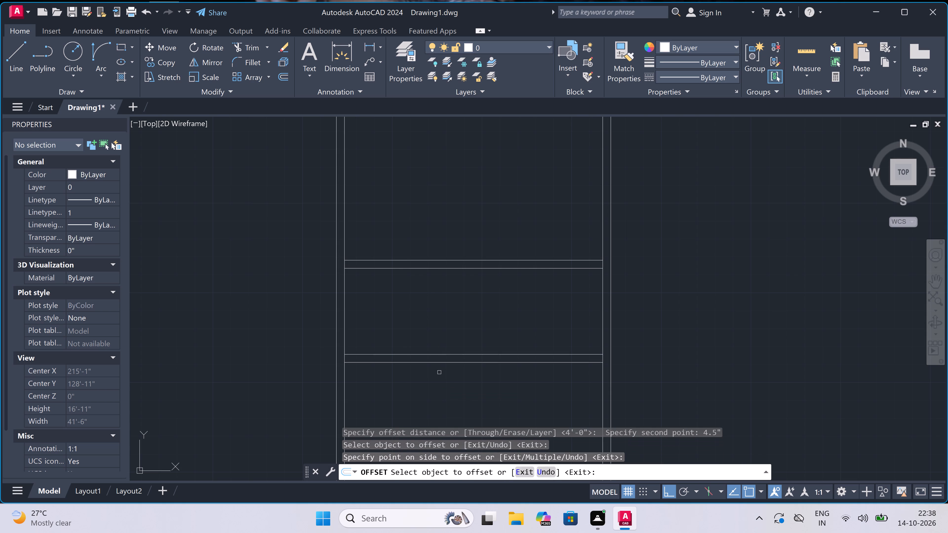
key(Escape)
Extend both lines of the second partition westward across the whole plan to the left outer wall.
scroll(451, 337, down, 3)
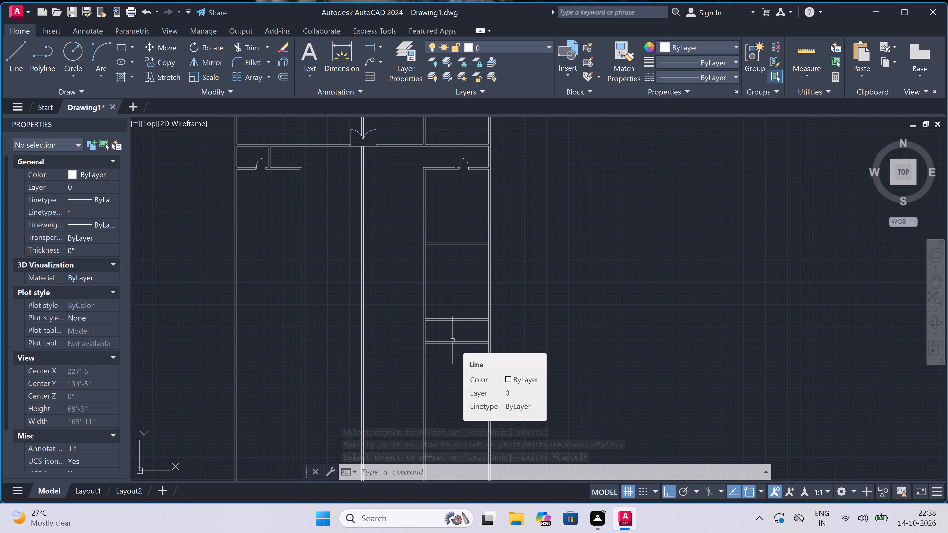
key(Escape)
text(ex)
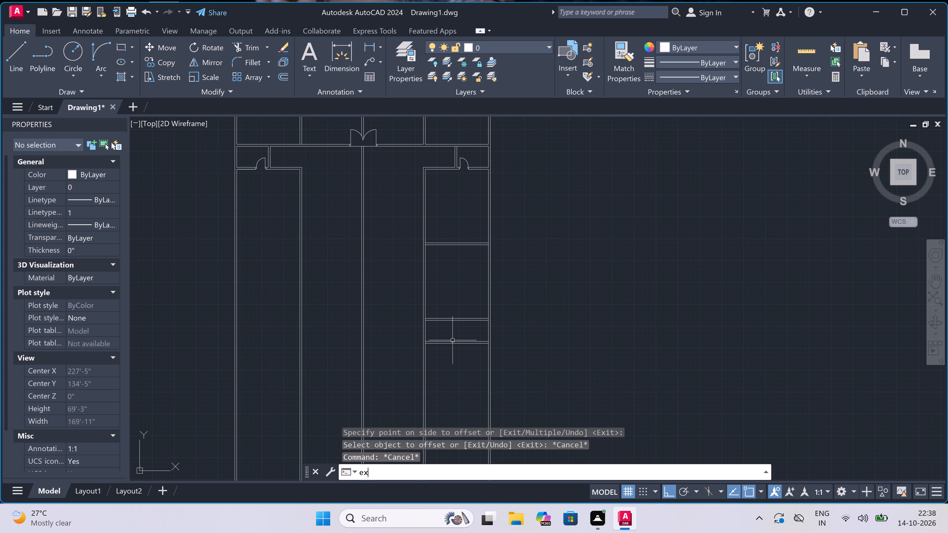
key(space)
click(451, 333)
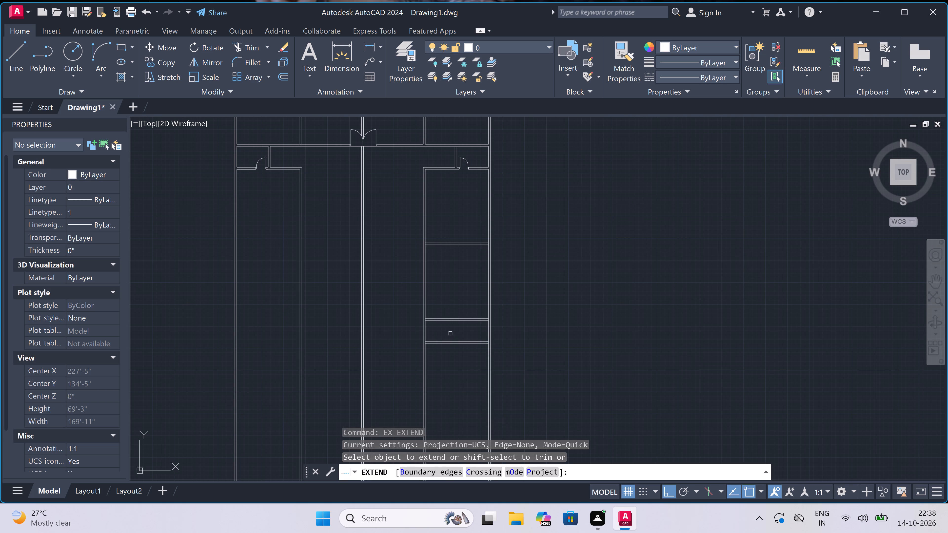
click(452, 306)
click(440, 332)
click(448, 307)
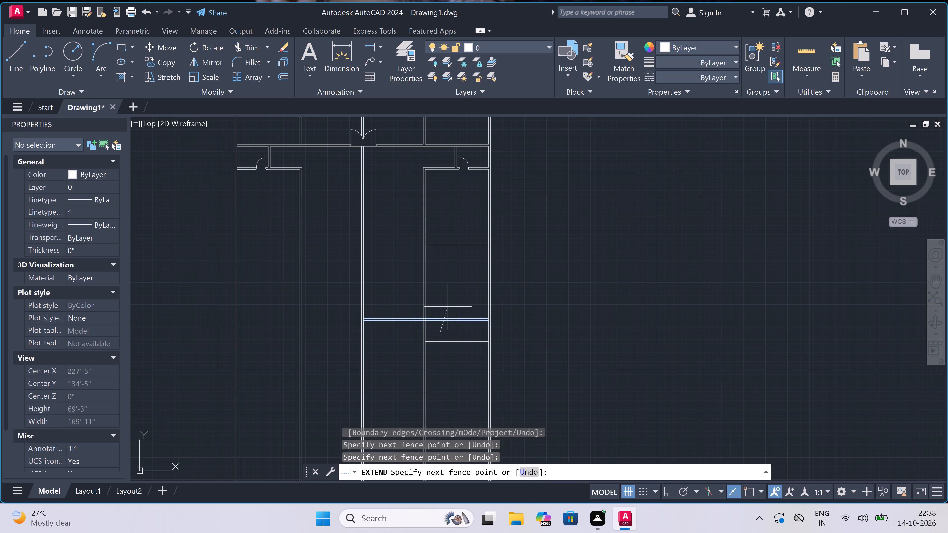
drag(392, 334, 392, 332)
click(394, 299)
drag(383, 337, 384, 335)
click(393, 282)
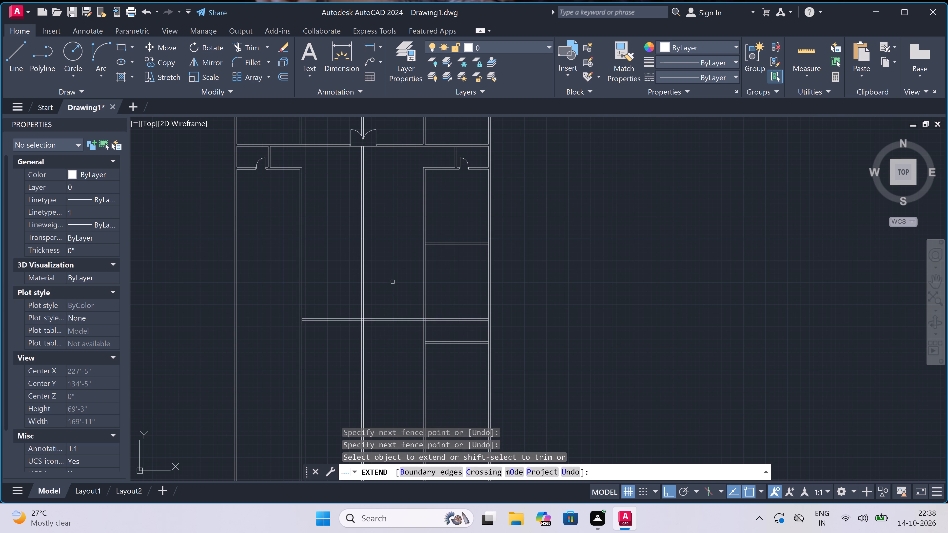
click(333, 343)
click(341, 290)
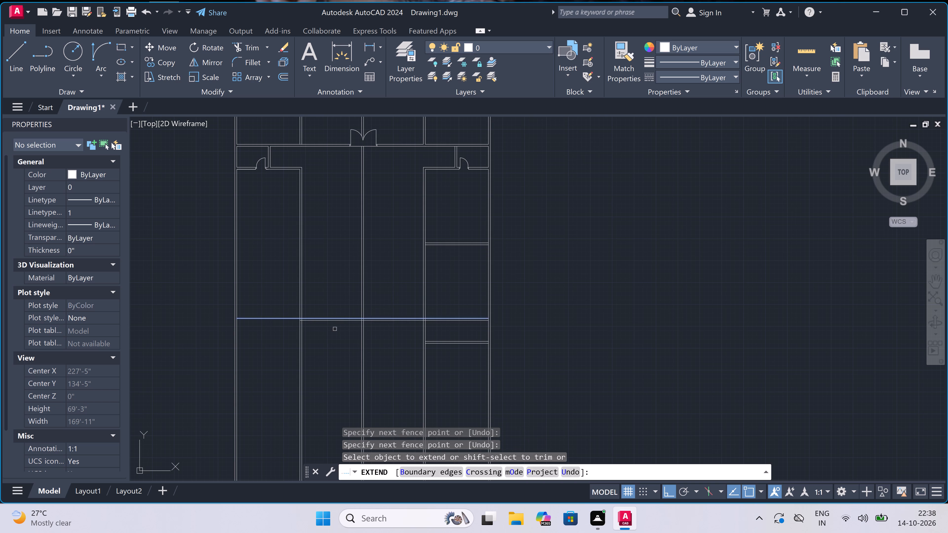
drag(332, 338, 332, 334)
click(337, 289)
drag(261, 329, 262, 325)
click(270, 259)
scroll(421, 342, down, 2)
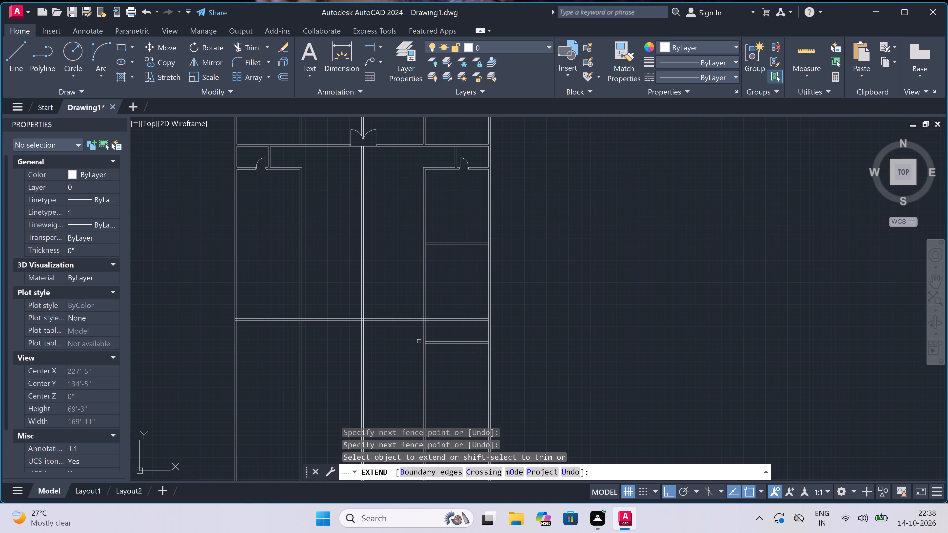
key(Escape)
Offset the lower line of the full-width partition 4' downward.
scroll(359, 333, up, 3)
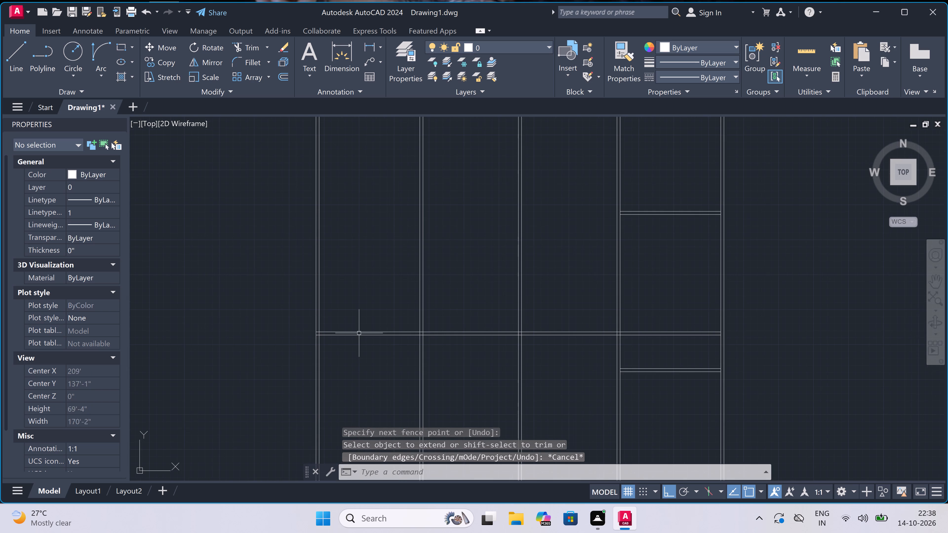
key(o)
key(space)
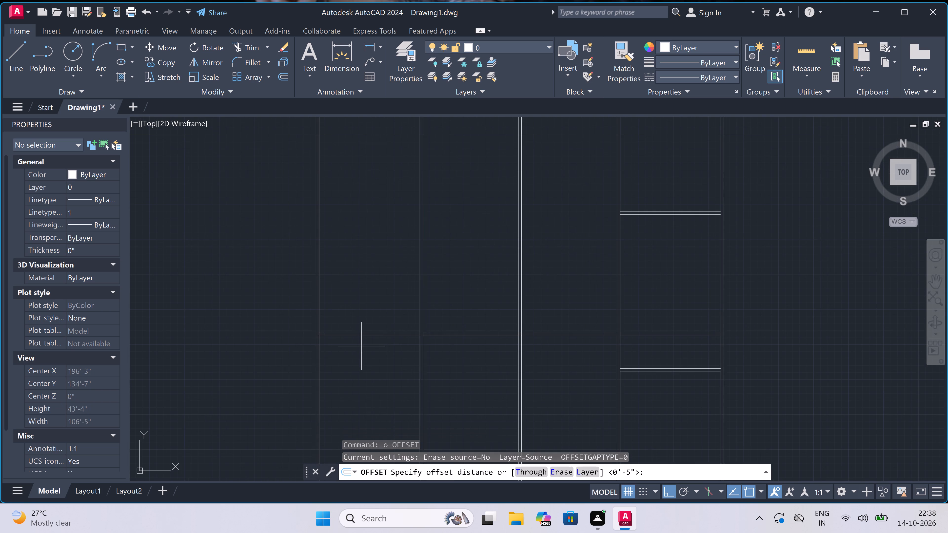
scroll(362, 343, up, 1)
drag(368, 329, 368, 334)
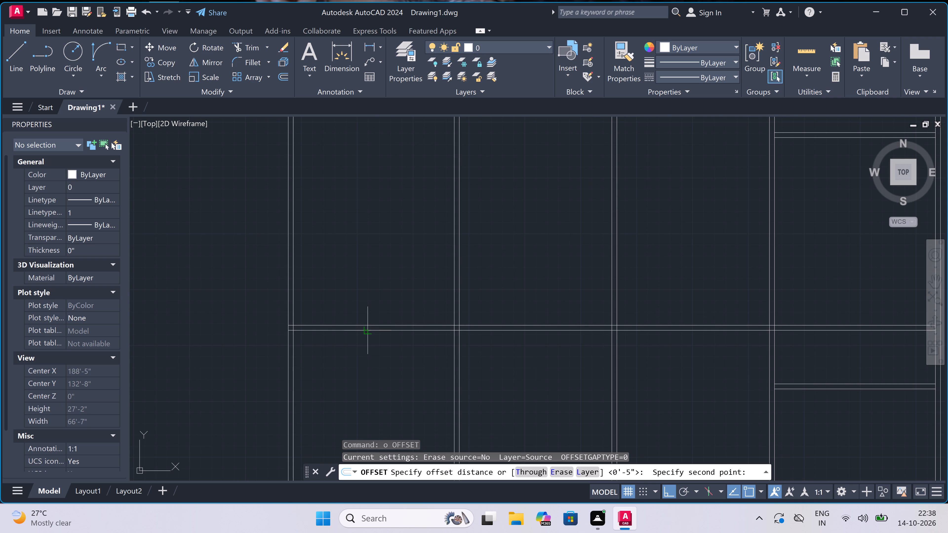
drag(368, 334, 368, 339)
scroll(378, 316, down, 2)
scroll(368, 337, up, 3)
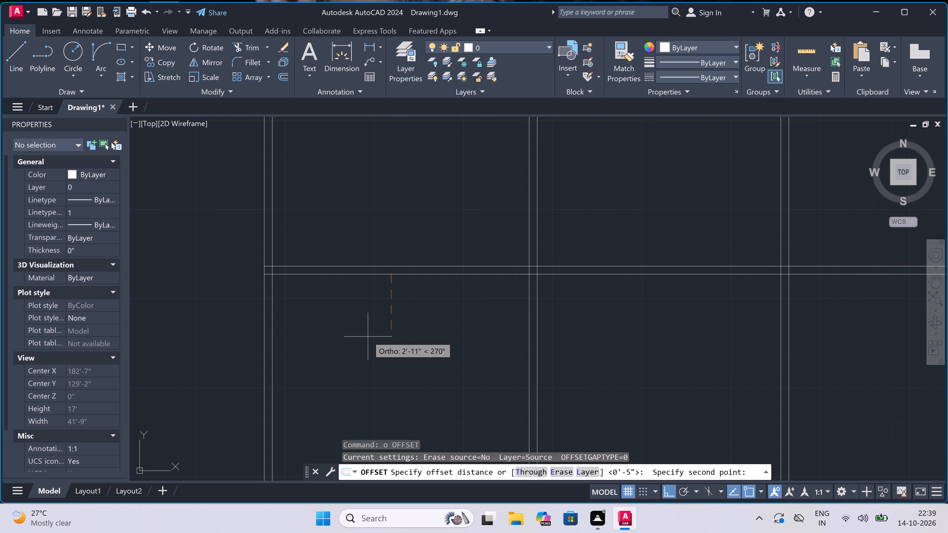
scroll(367, 337, down, 5)
scroll(375, 338, up, 4)
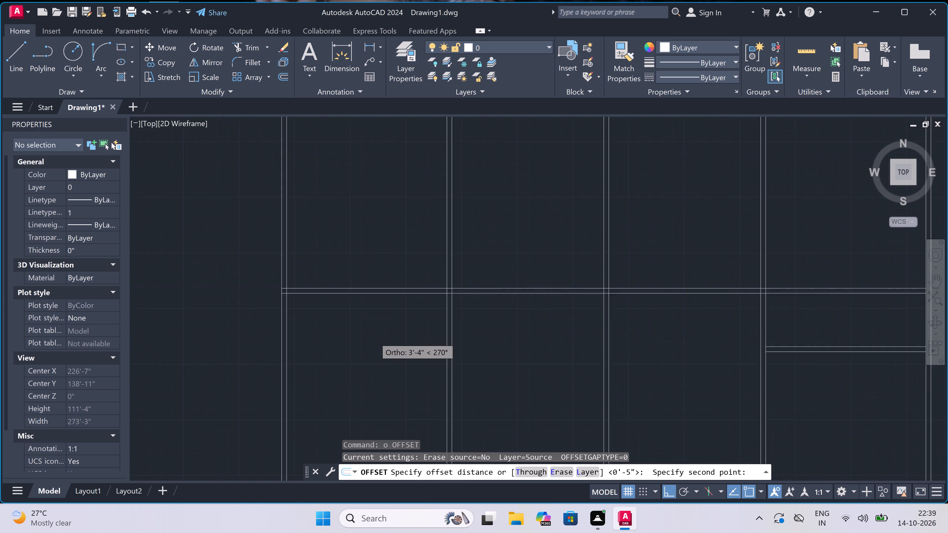
text(4')
key(space)
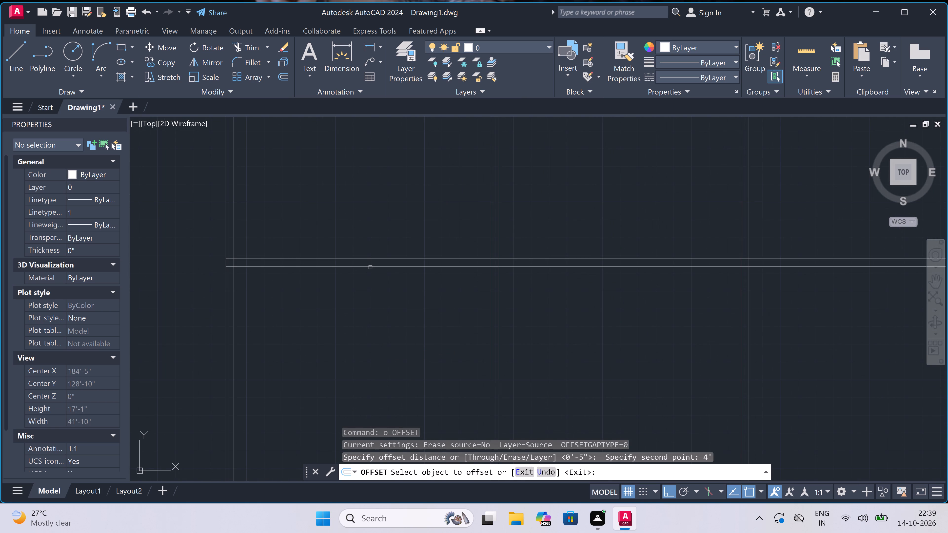
drag(370, 267, 371, 281)
click(370, 315)
key(Escape)
Offset the new full-width line 4.5" downward to form the lowest double-line wall.
key(space)
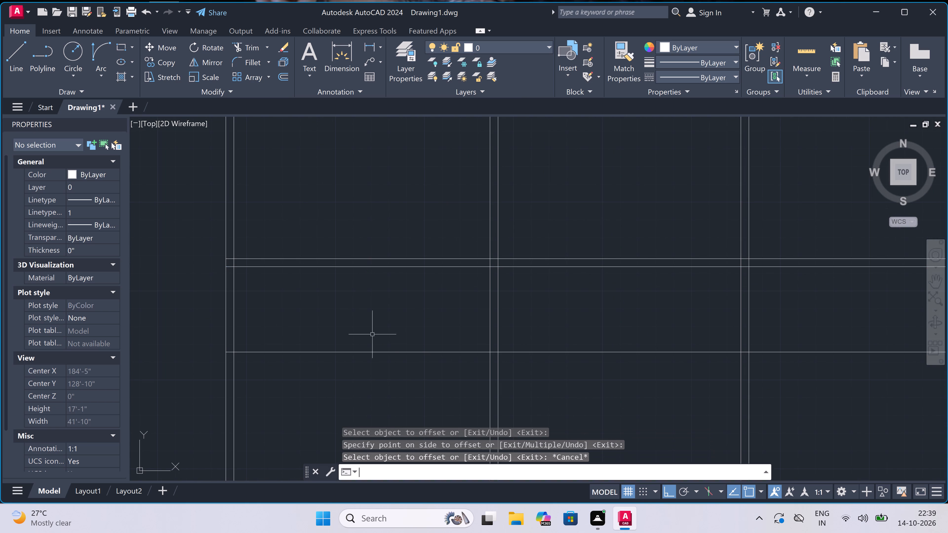
click(371, 352)
text(4.5")
key(space)
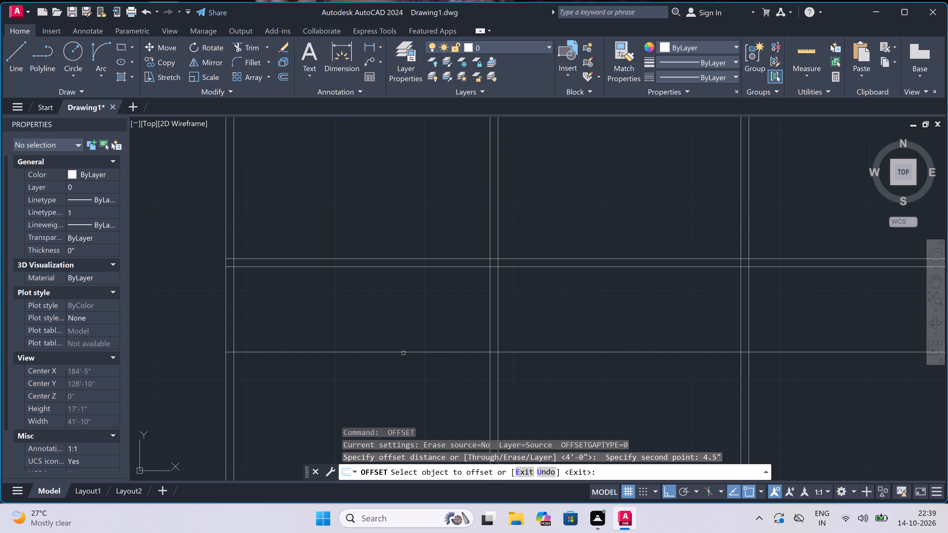
drag(403, 353, 400, 367)
click(393, 395)
key(Escape)
Trim the left outer wall and left inner wall lines below the lowest double-line wall.
text(tr)
key(space)
scroll(394, 395, down, 3)
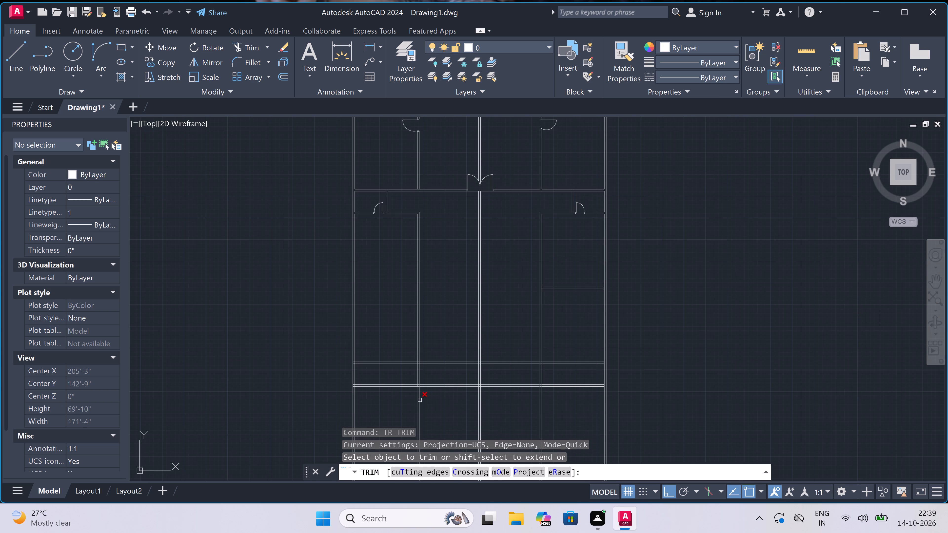
scroll(434, 367, down, 3)
scroll(435, 376, up, 4)
click(436, 376)
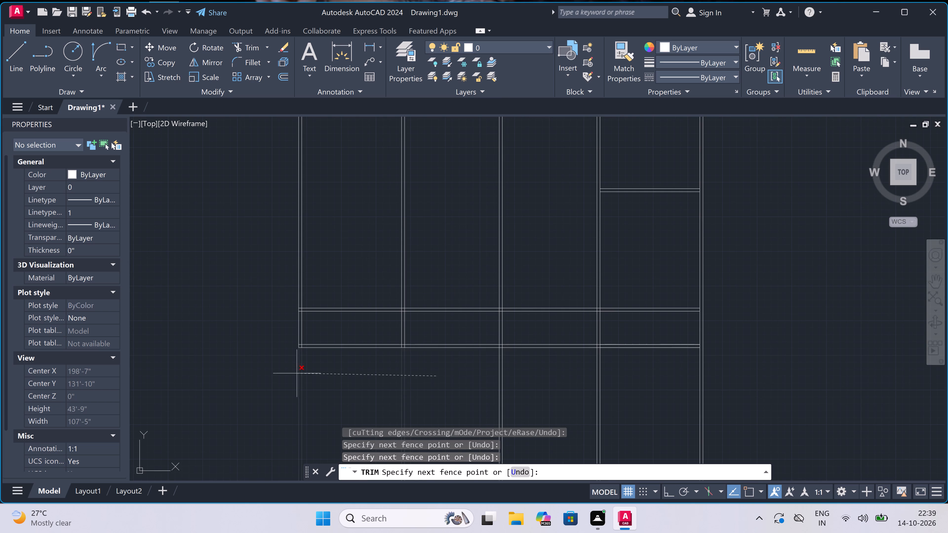
click(285, 370)
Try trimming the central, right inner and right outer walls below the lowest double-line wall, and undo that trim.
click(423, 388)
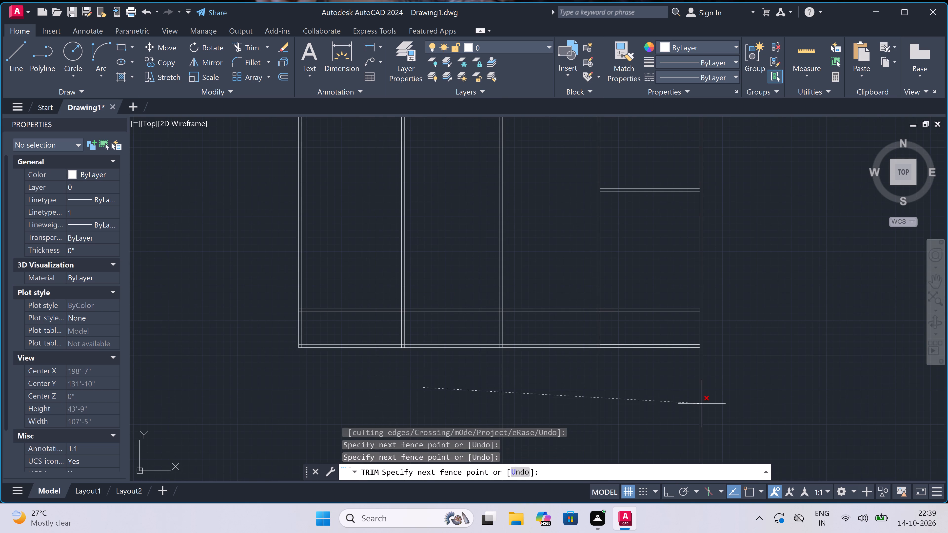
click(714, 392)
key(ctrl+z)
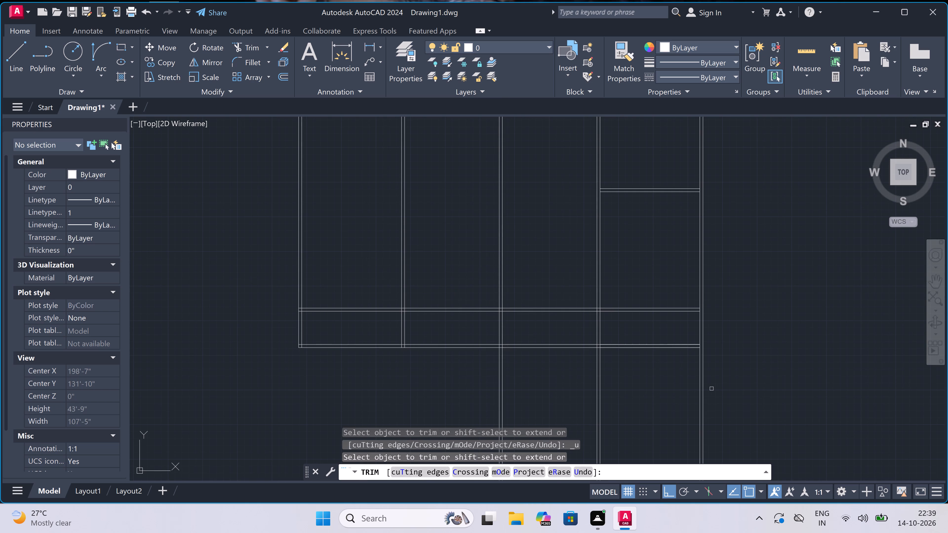
Trim the central wall and right inner wall lines below the lowest double-line wall.
drag(611, 371, 608, 372)
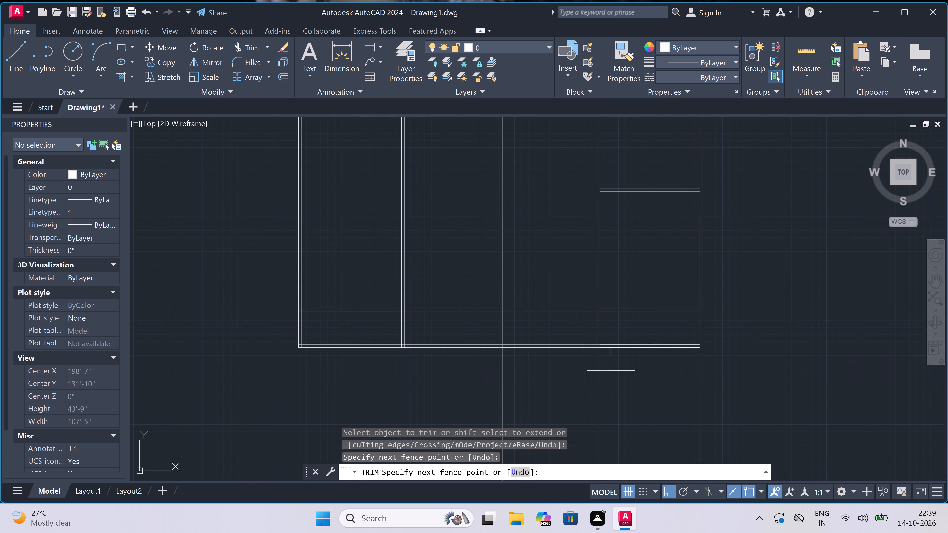
click(473, 372)
Trim away the lowest double-line wall between the two inner walls and the central wall below the full-width partition.
click(457, 362)
click(461, 325)
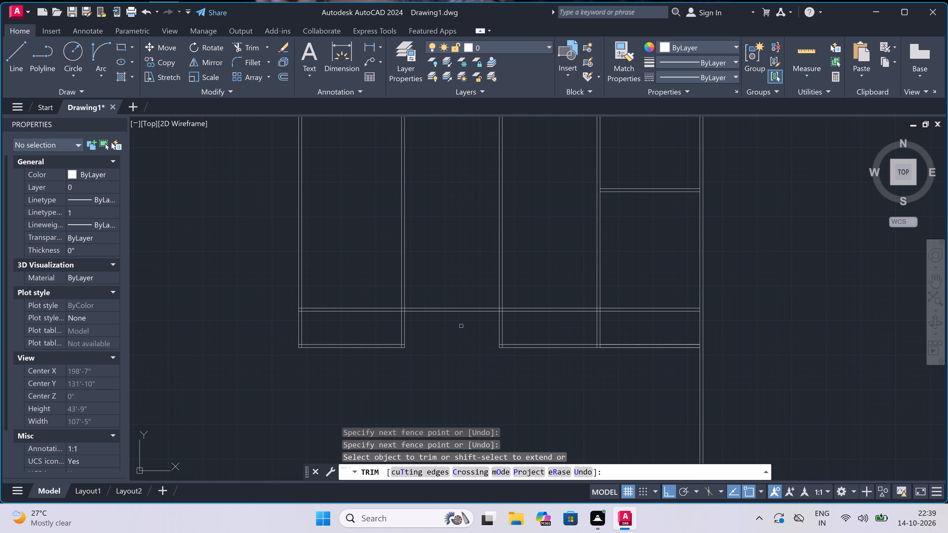
click(462, 326)
click(569, 340)
click(569, 337)
click(569, 403)
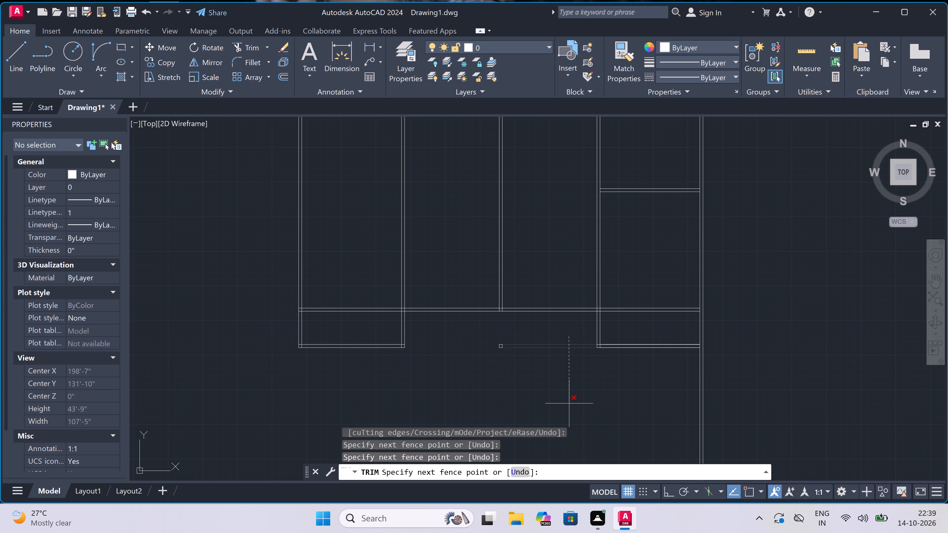
key(Escape)
Erase the leftover line fragments where the central wall met the lowest double-line wall.
drag(518, 341, 506, 348)
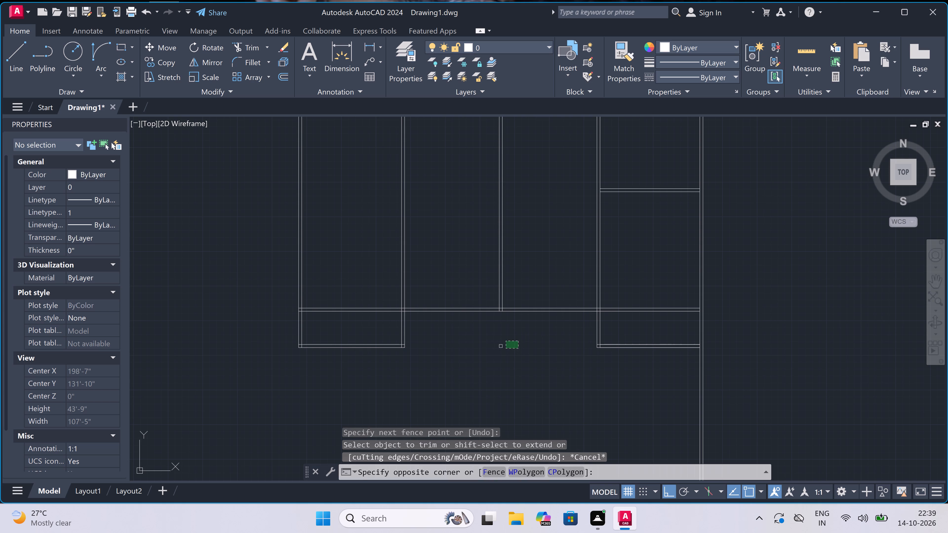
click(468, 372)
key(Delete)
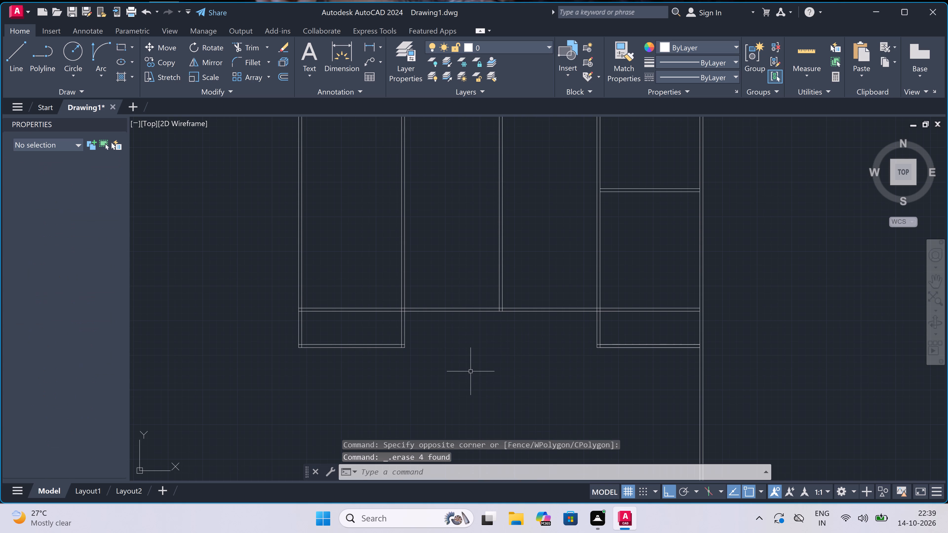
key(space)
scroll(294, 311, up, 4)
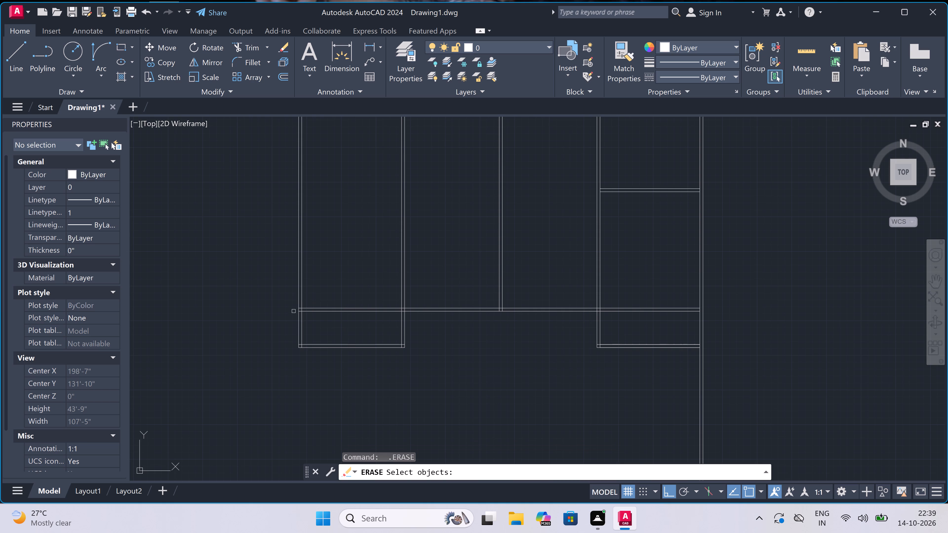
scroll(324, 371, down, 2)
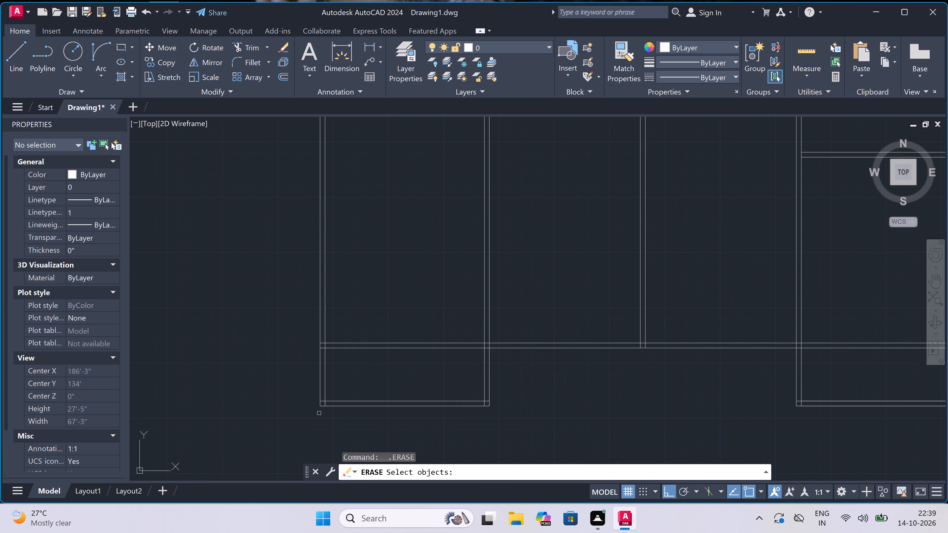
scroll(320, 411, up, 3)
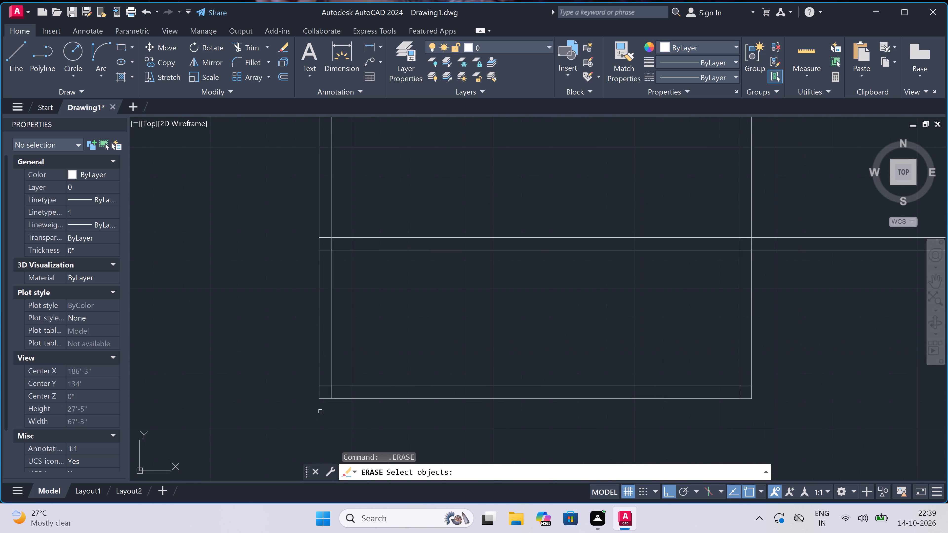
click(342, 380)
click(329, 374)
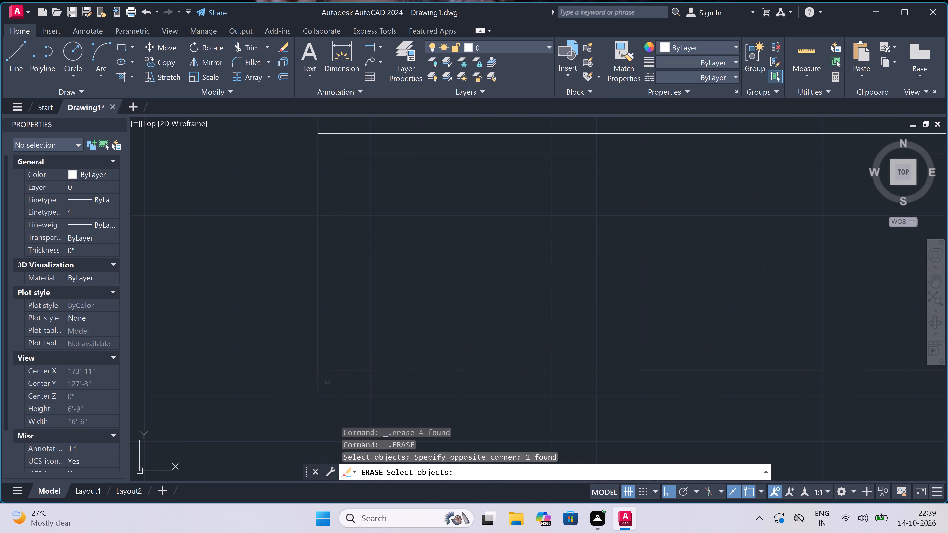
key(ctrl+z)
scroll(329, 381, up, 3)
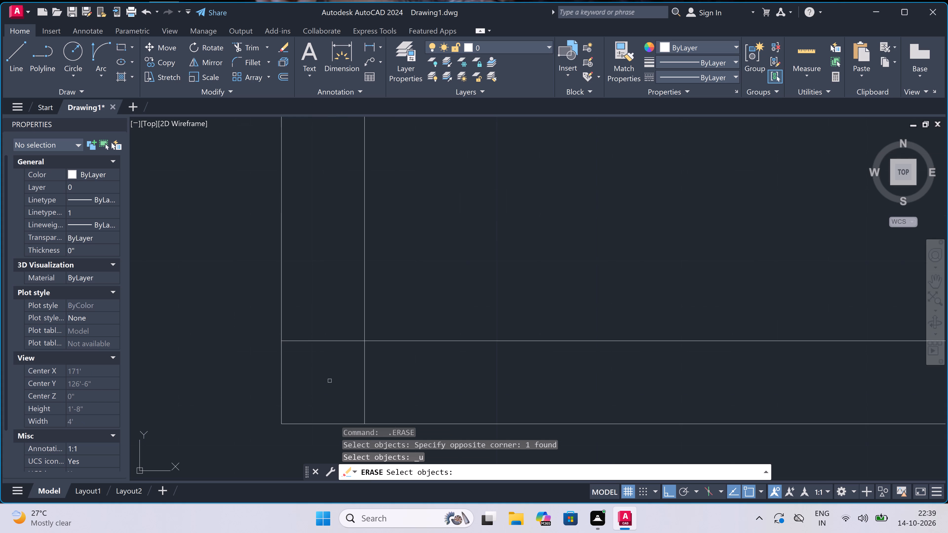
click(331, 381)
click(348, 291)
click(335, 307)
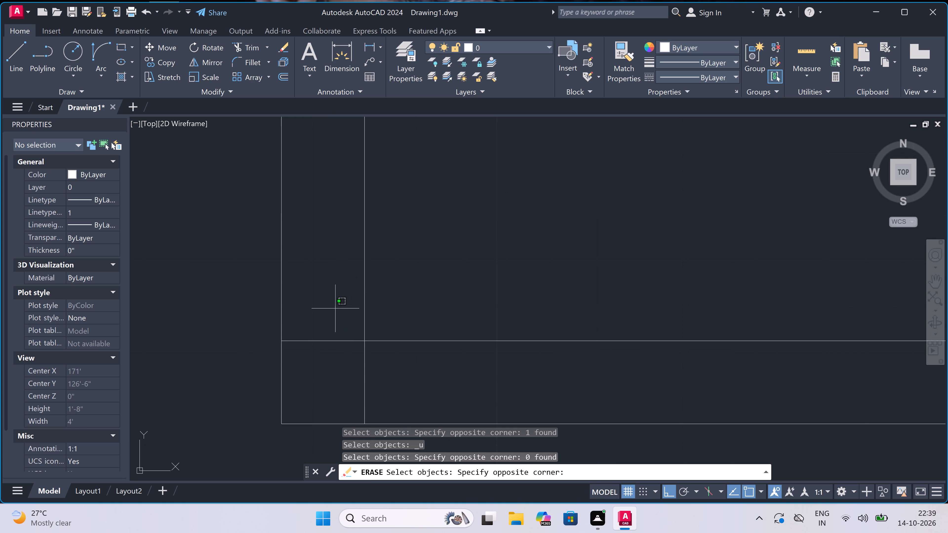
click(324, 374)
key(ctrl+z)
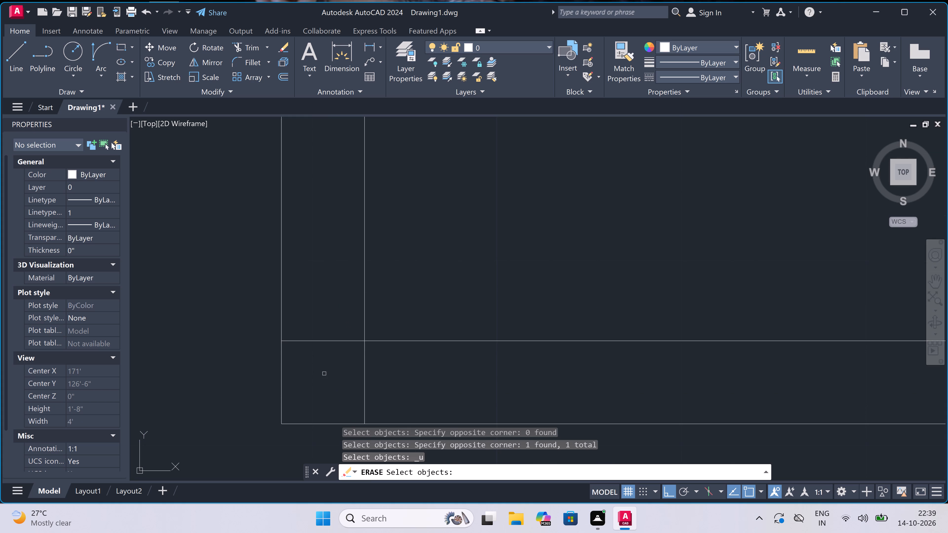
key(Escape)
Trim the overlapping inner wall lines at the bottom outer corner of the lower-left space.
text(tr)
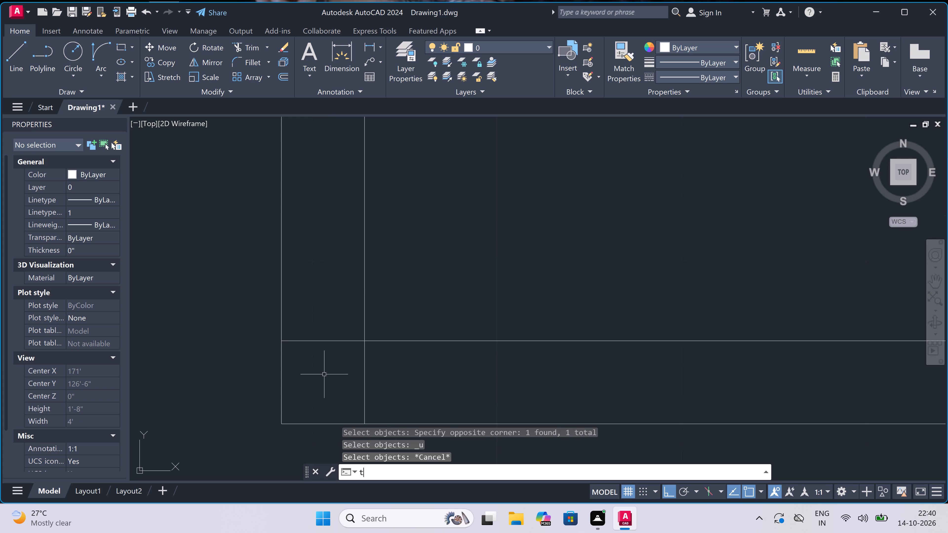
key(space)
click(324, 374)
click(338, 277)
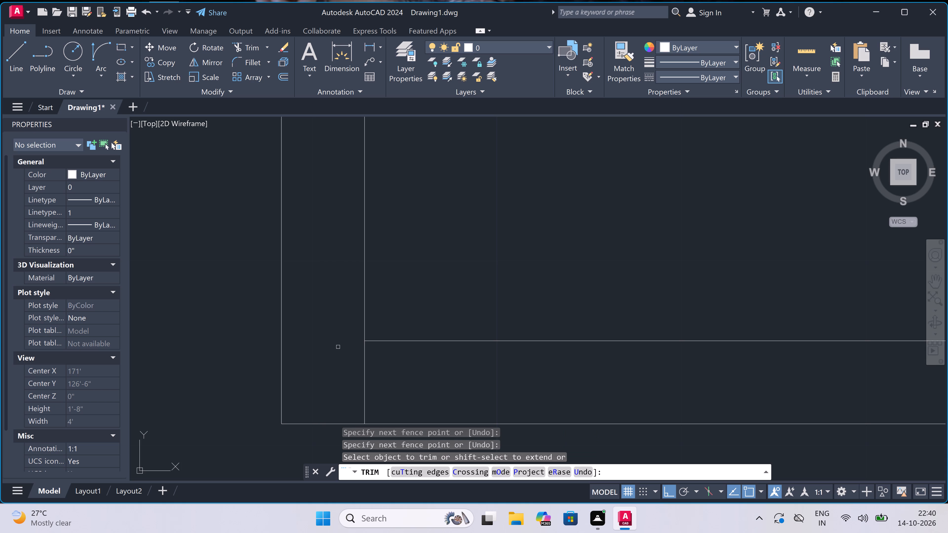
drag(337, 352, 340, 354)
click(403, 374)
Trim the crossing lines where the full-width lower partition meets the left outer wall to open the junction.
scroll(351, 363, down, 6)
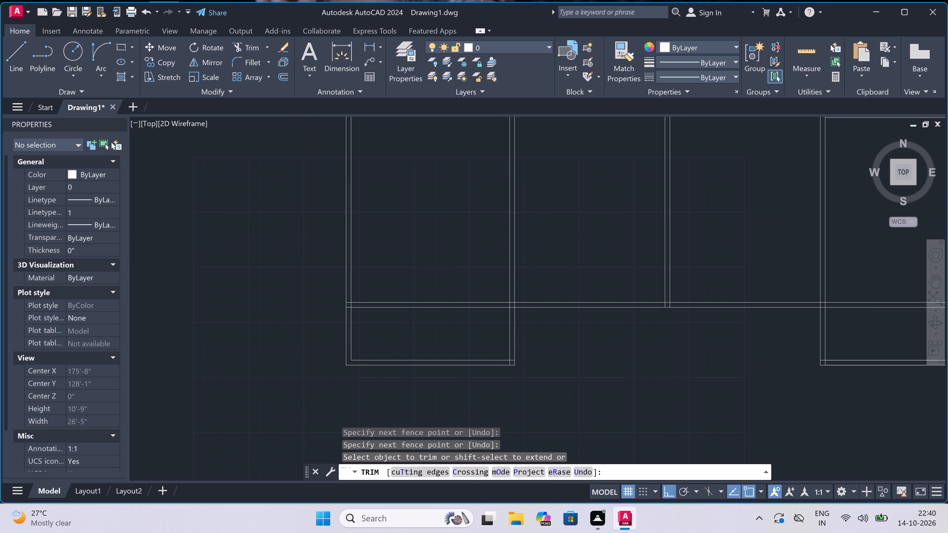
scroll(350, 300, up, 4)
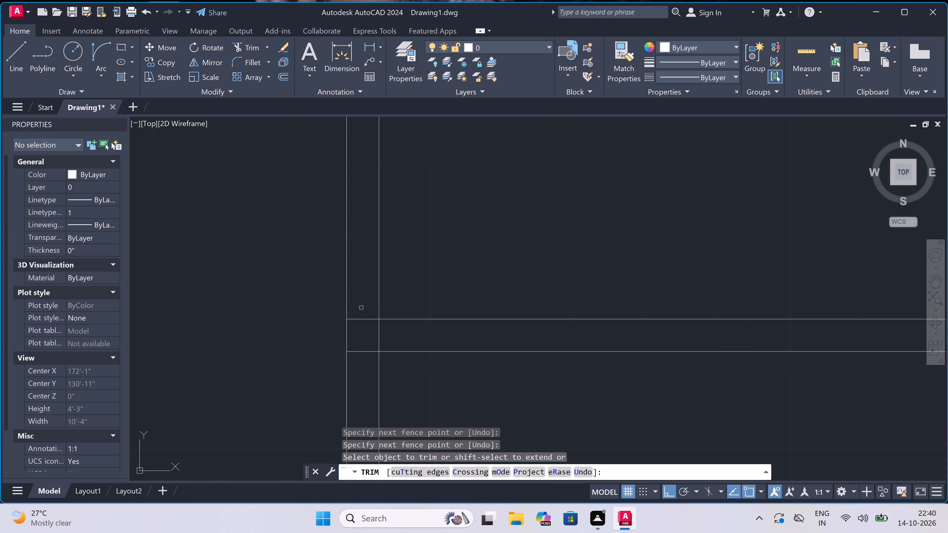
click(365, 298)
click(361, 380)
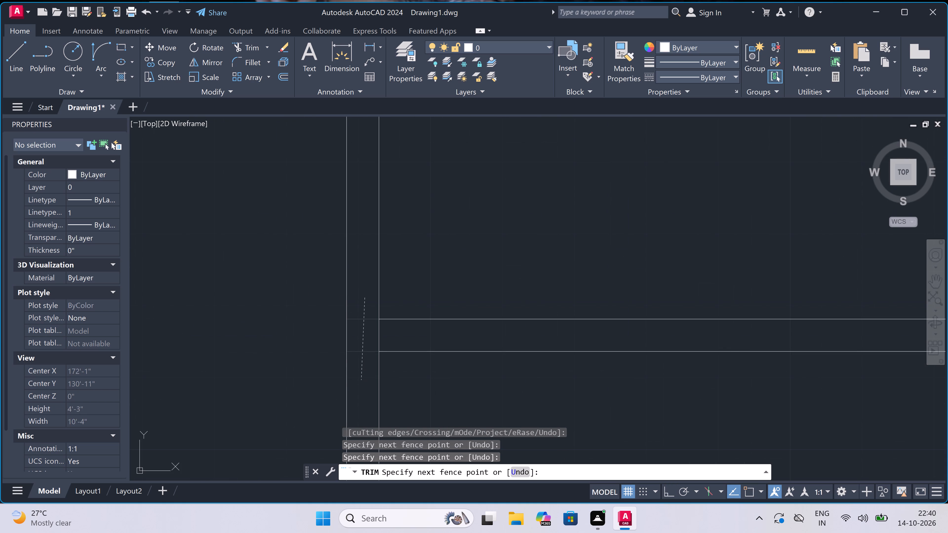
click(371, 323)
click(406, 334)
Trim the overlapping inner lines at the bottom corner of the lower-left space on its inner-wall side.
scroll(365, 332, down, 4)
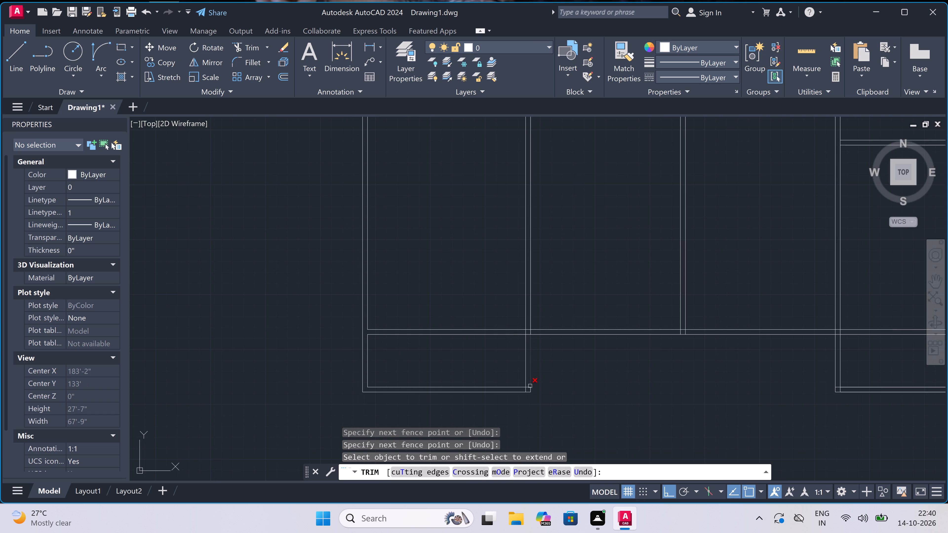
scroll(528, 395, up, 4)
scroll(531, 351, up, 1)
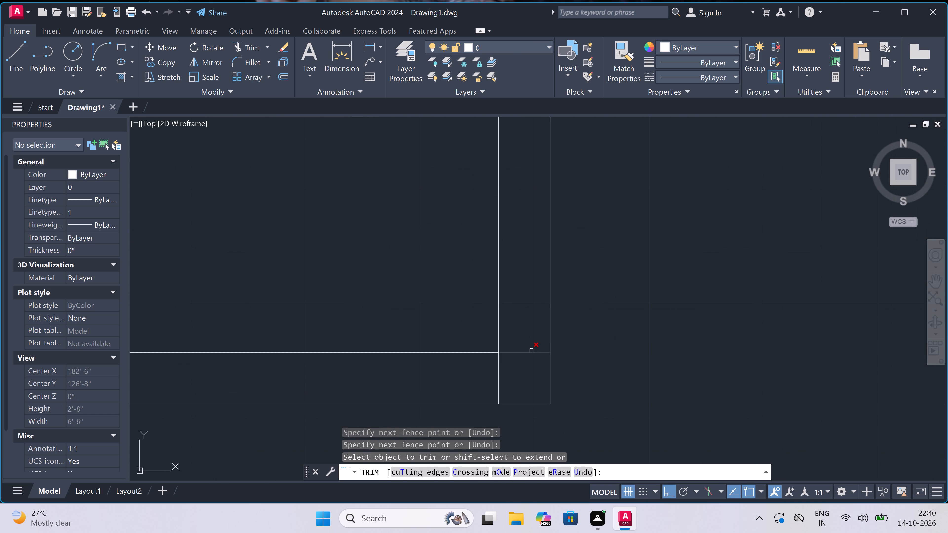
click(531, 349)
click(491, 378)
Trim the partition and wall lines crossing inside the junction of the left inner wall and the full-width lower partition.
scroll(491, 378, down, 4)
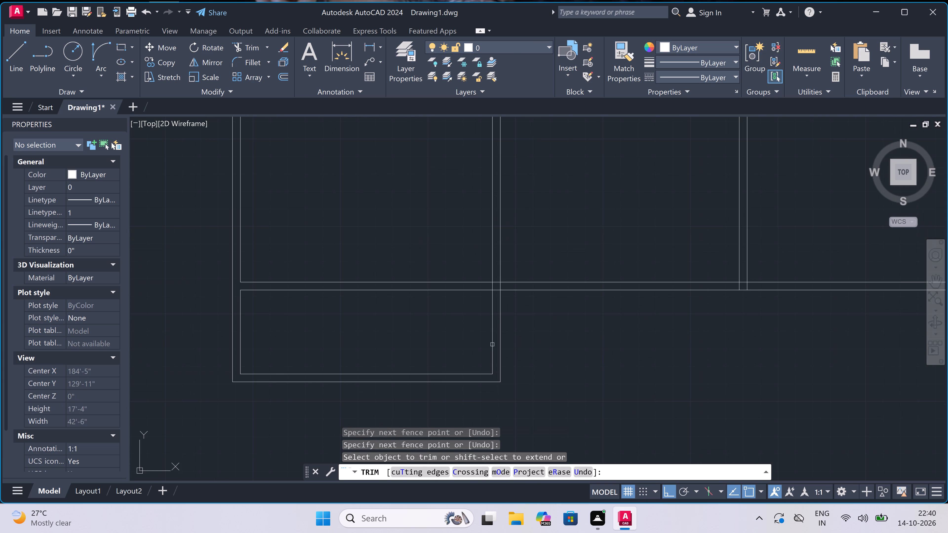
scroll(505, 272, up, 4)
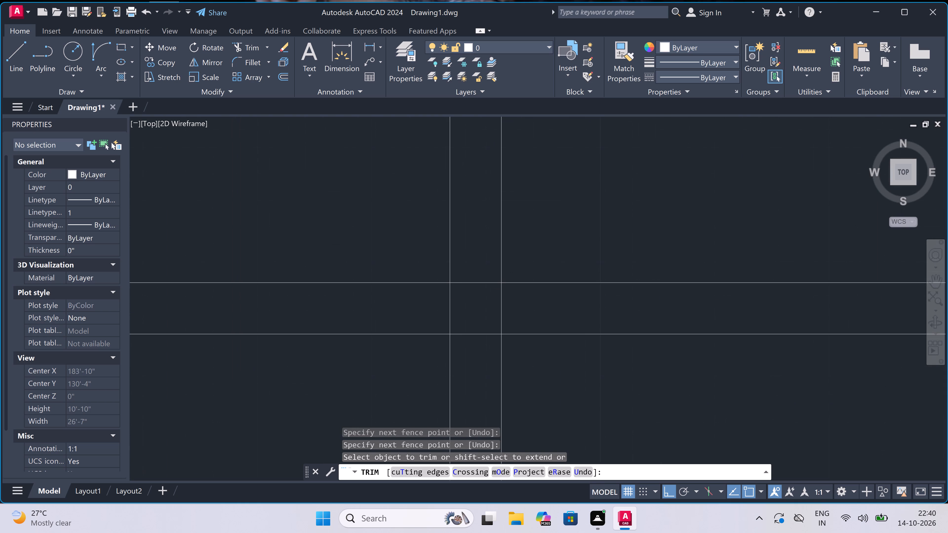
click(477, 262)
click(465, 346)
click(479, 245)
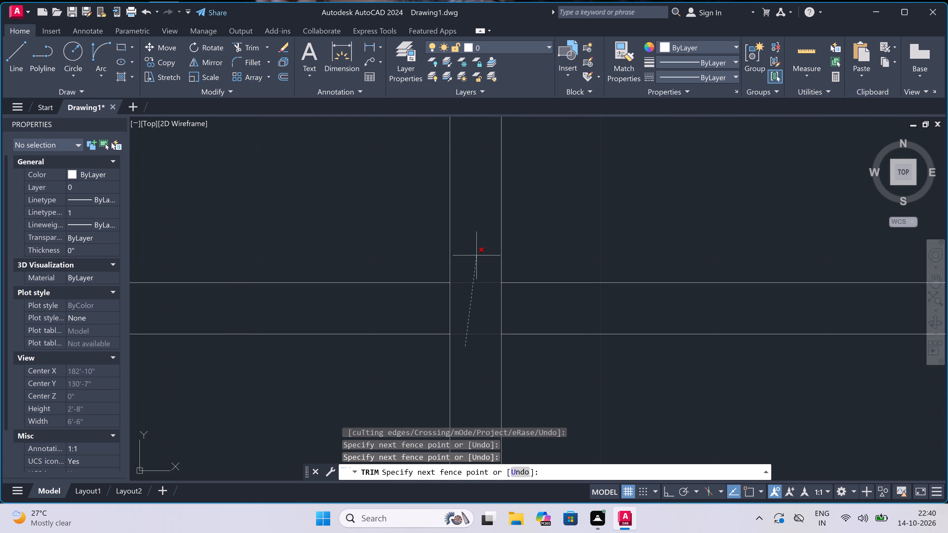
scroll(474, 265, down, 5)
scroll(472, 268, up, 4)
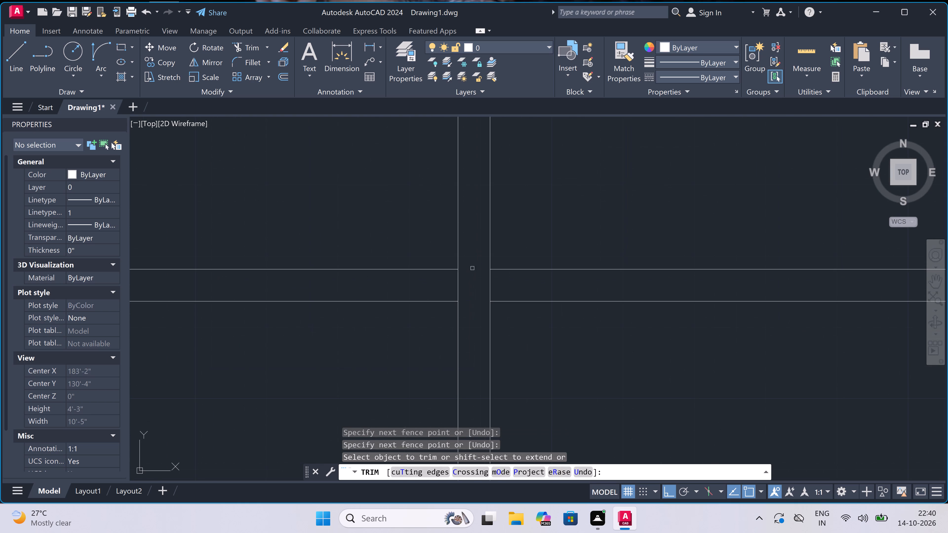
scroll(465, 284, up, 2)
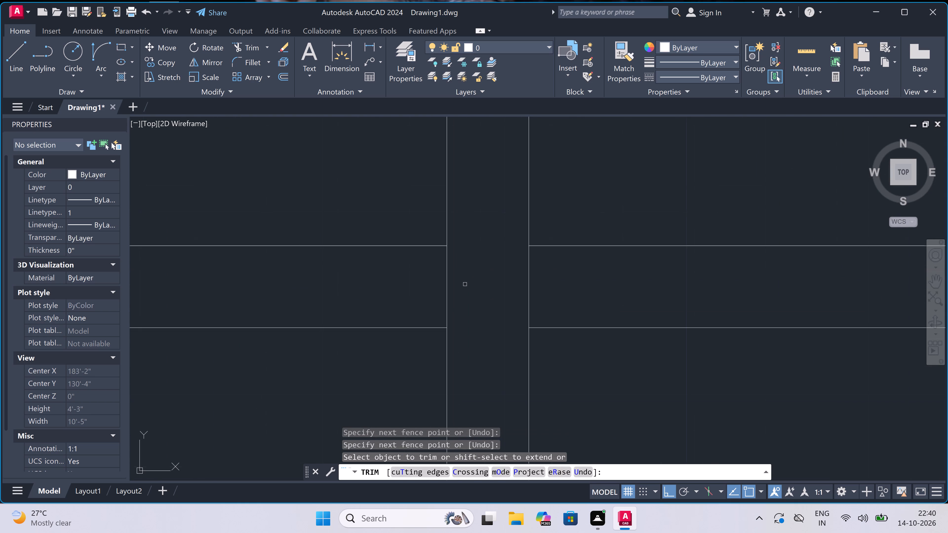
click(591, 286)
click(381, 281)
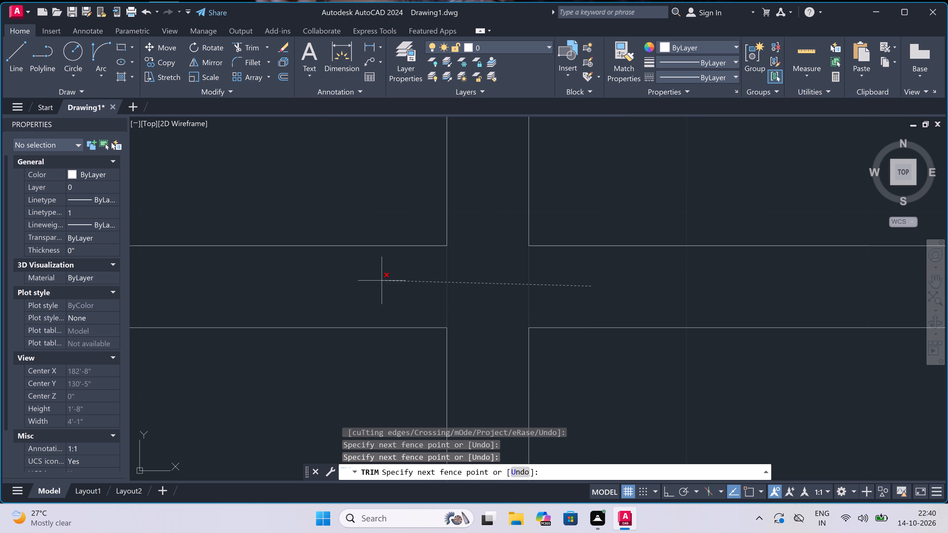
Trim the central wall ends inside the full-width lower partition and open the partition's upper line between them.
scroll(465, 293, down, 8)
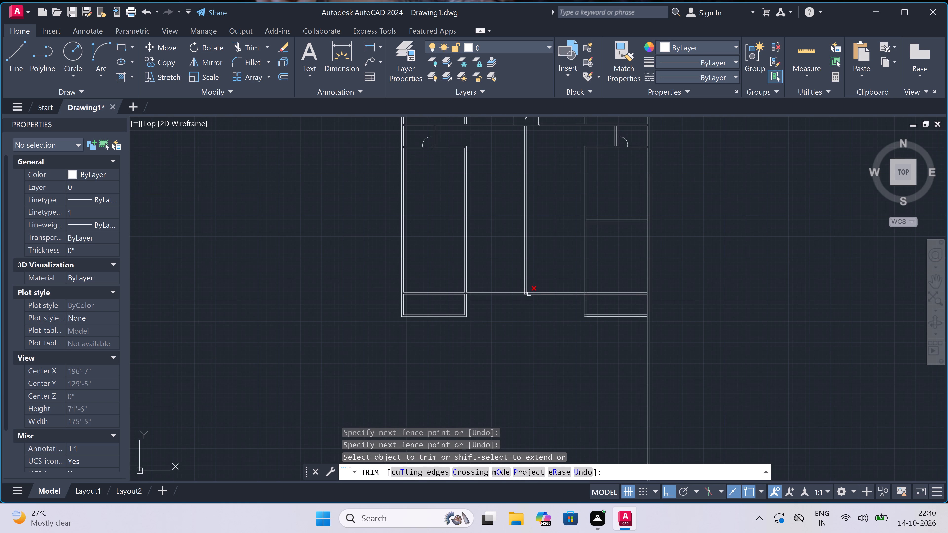
scroll(541, 296, up, 3)
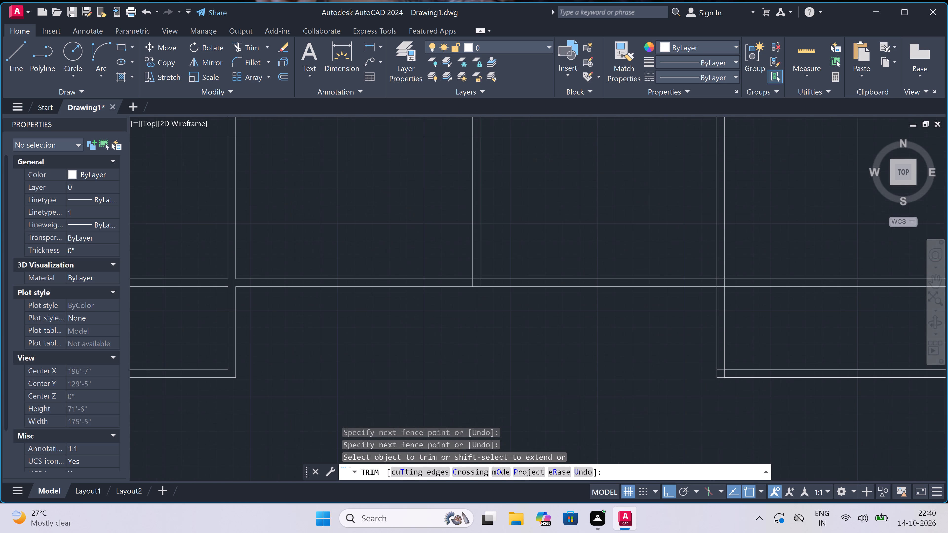
scroll(473, 282, up, 4)
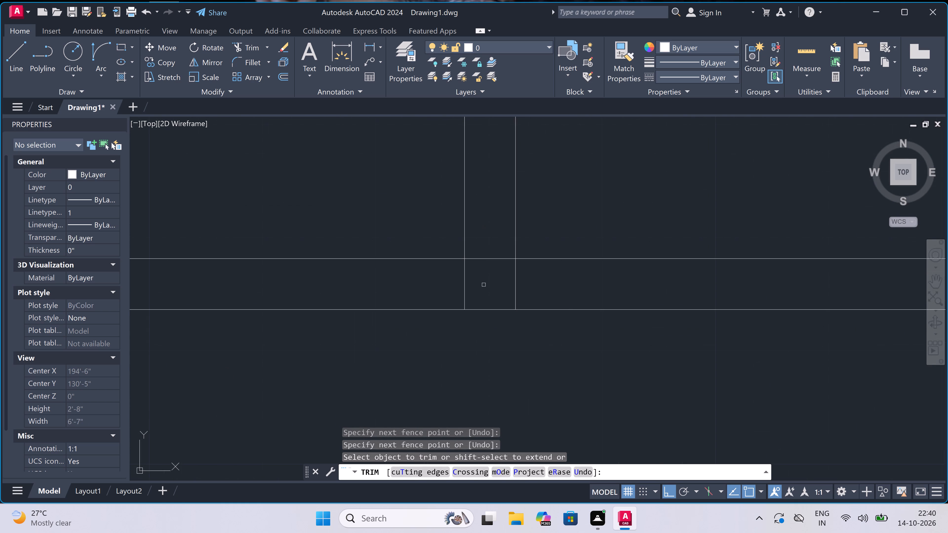
click(521, 286)
click(435, 285)
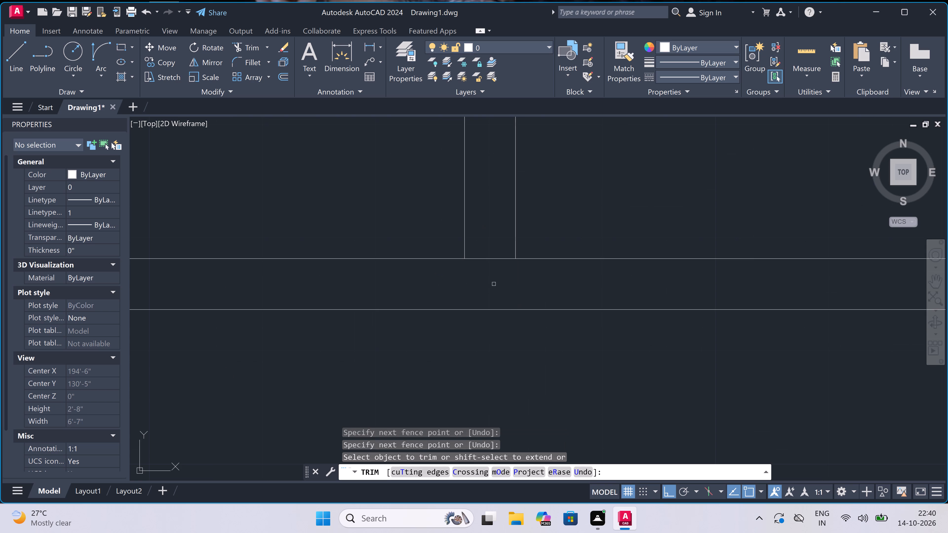
click(494, 284)
click(495, 242)
Trim the partition and wall lines crossing inside the junction of the right inner wall and the full-width lower partition.
scroll(393, 308, down, 7)
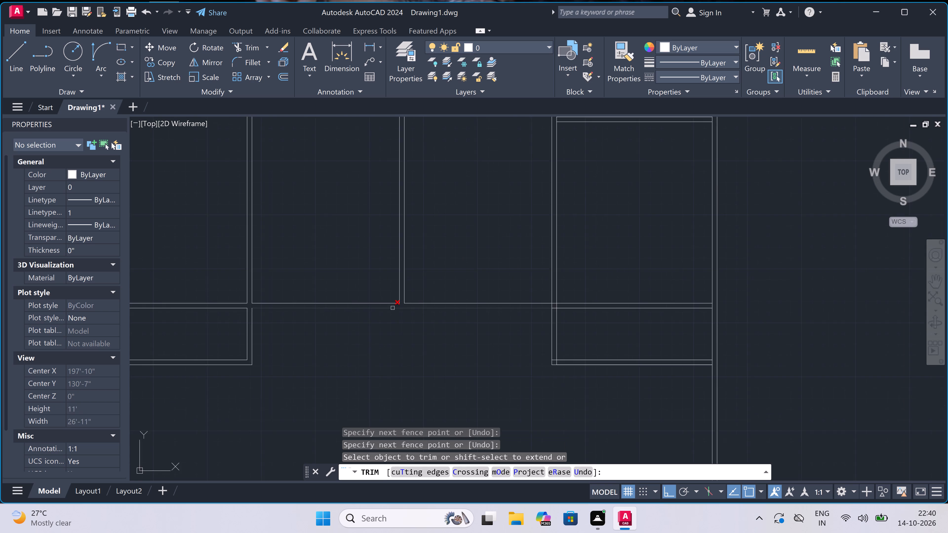
scroll(496, 308, up, 4)
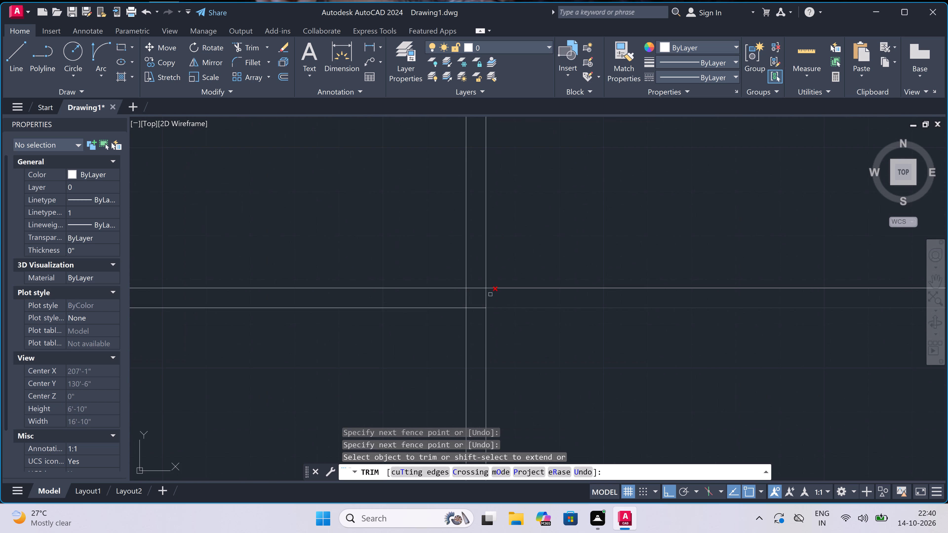
click(472, 270)
click(471, 340)
scroll(473, 336, down, 5)
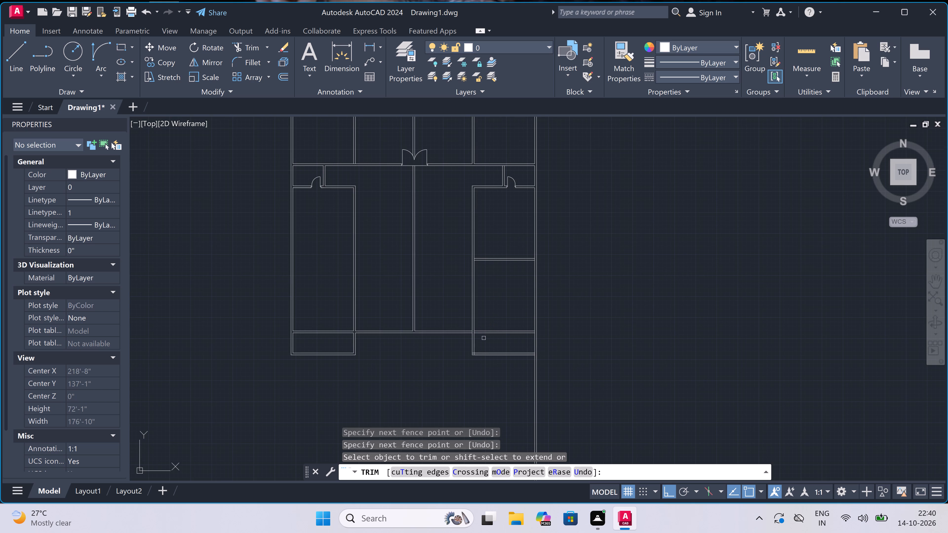
scroll(480, 334, up, 5)
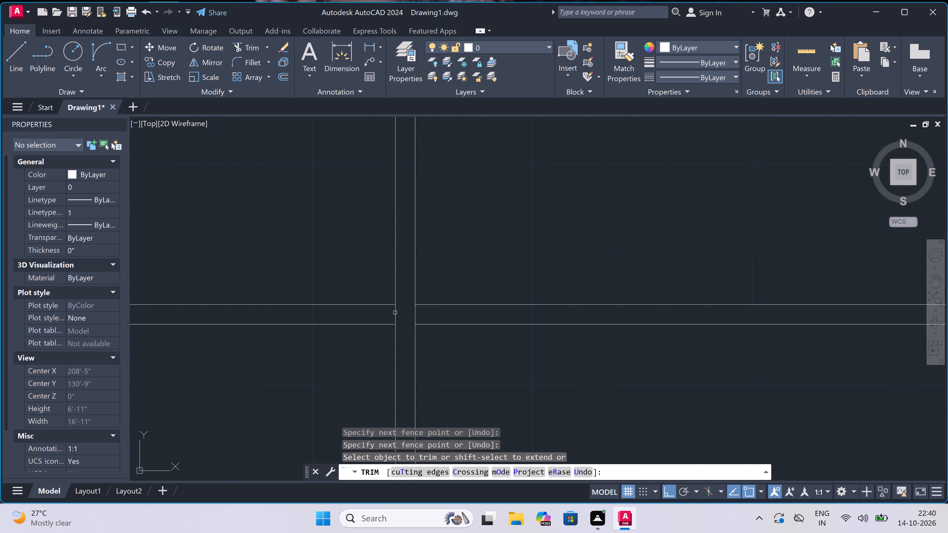
click(389, 317)
click(423, 316)
Trim the overlapping inner lines at the bottom corner of the lower-right space on its inner-wall side.
scroll(423, 316, down, 4)
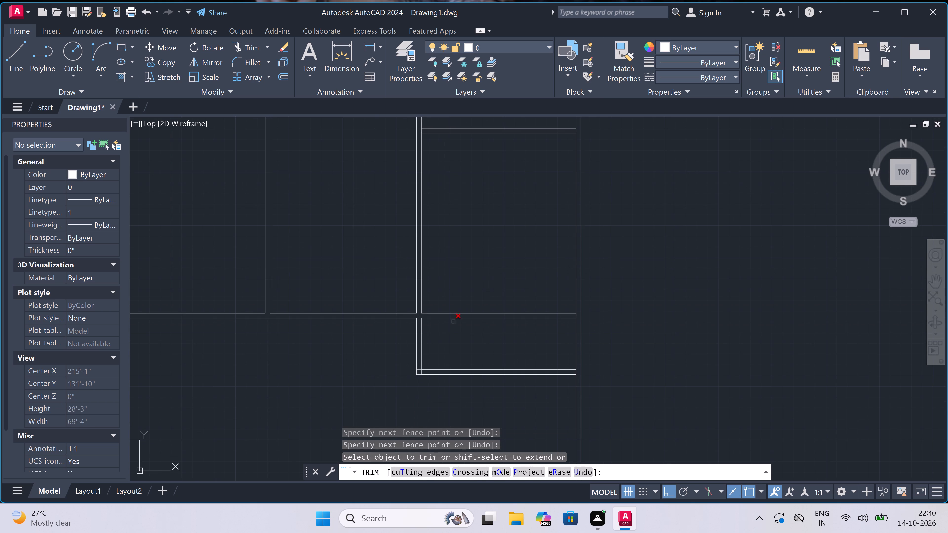
scroll(414, 371, up, 3)
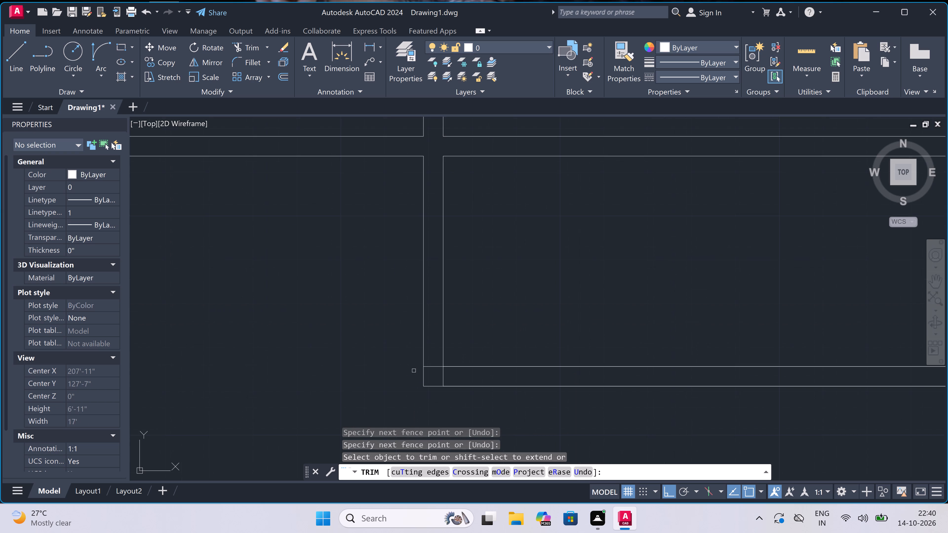
click(434, 357)
click(432, 381)
click(432, 378)
click(468, 377)
Trim the right outer wall's inner line between the two lines of the lower-right space's bottom wall.
scroll(420, 366, down, 4)
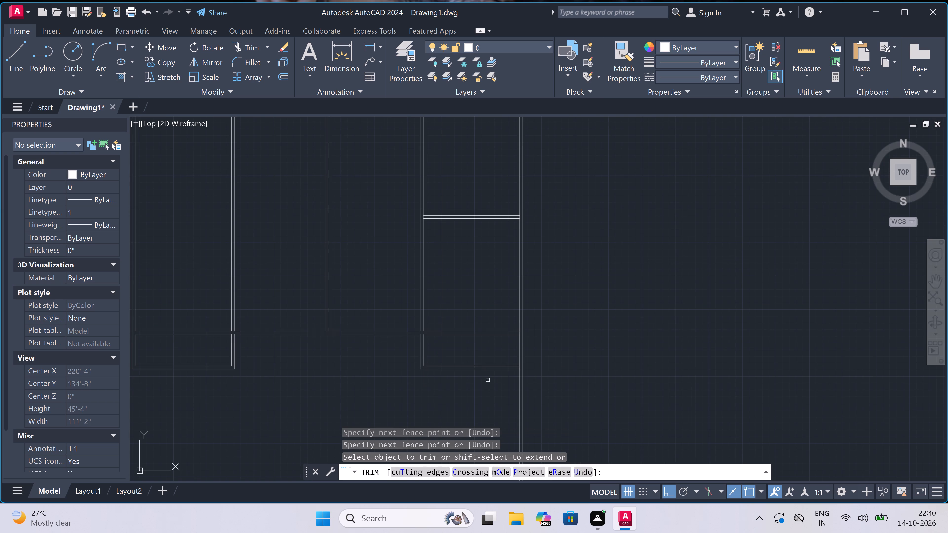
scroll(513, 371, up, 3)
scroll(547, 355, up, 1)
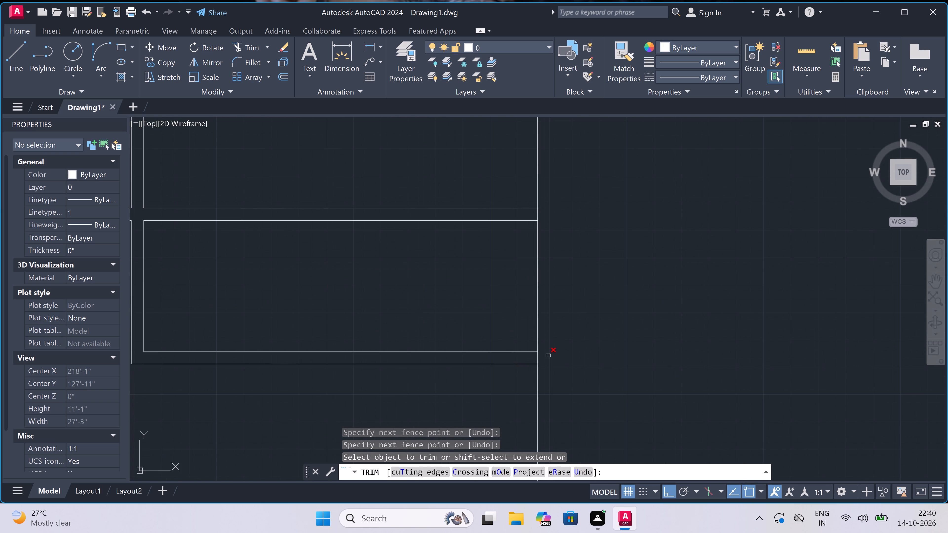
scroll(547, 355, up, 1)
drag(511, 362, 514, 363)
click(530, 363)
Trim the right outer wall's inner line between the two lines of the full-width lower partition.
scroll(530, 362, down, 5)
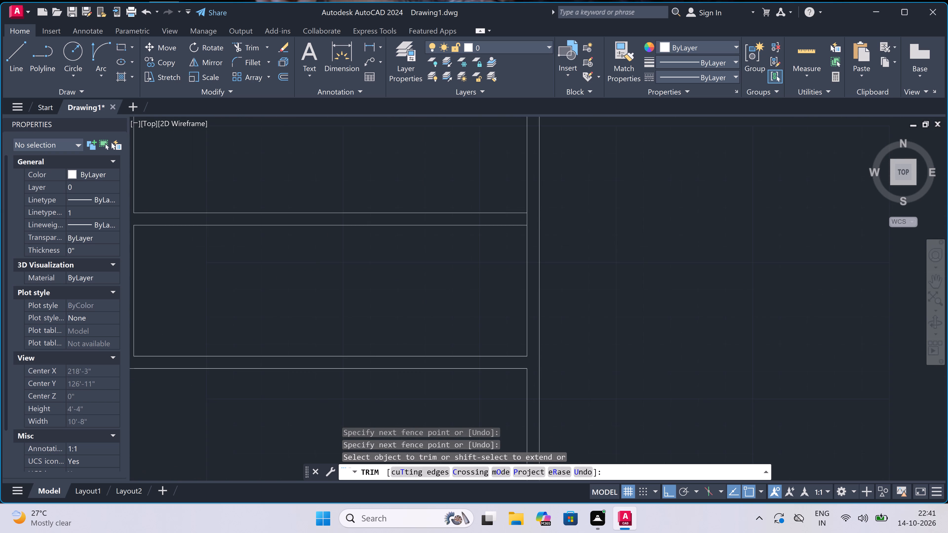
scroll(529, 322, up, 3)
scroll(521, 347, up, 3)
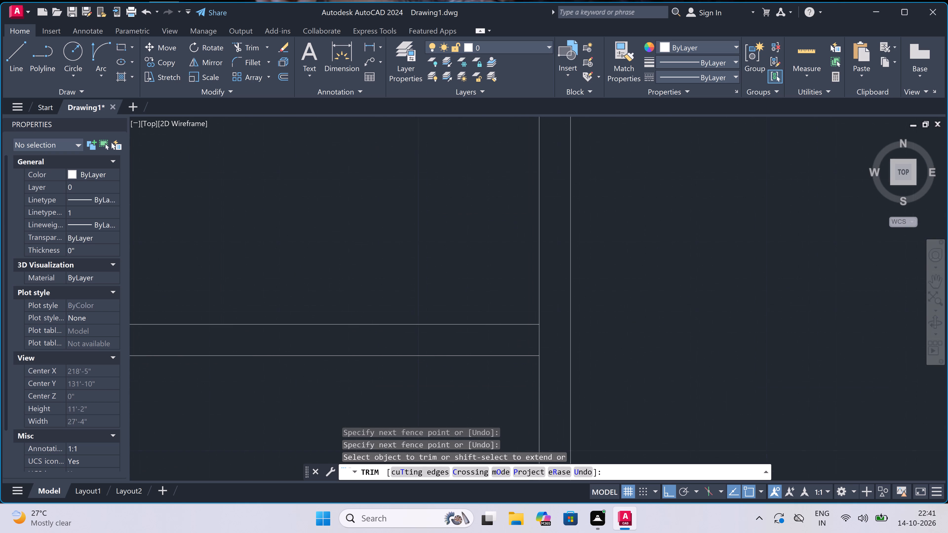
click(526, 346)
click(563, 328)
scroll(449, 303, down, 5)
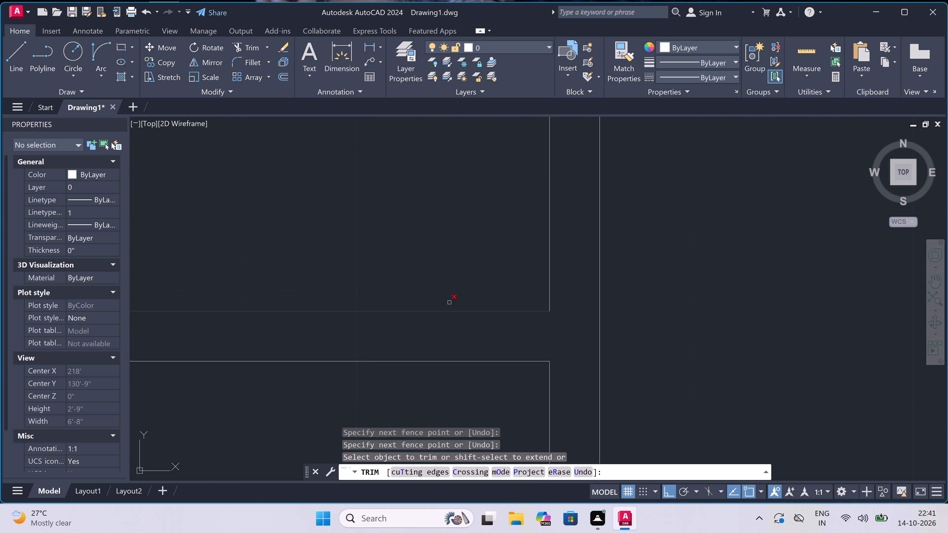
Extend the outer line of the lower-right space's bottom wall to the right outer wall's outer line.
scroll(451, 303, down, 2)
key(Escape)
text(ex)
key(space)
scroll(446, 345, up, 1)
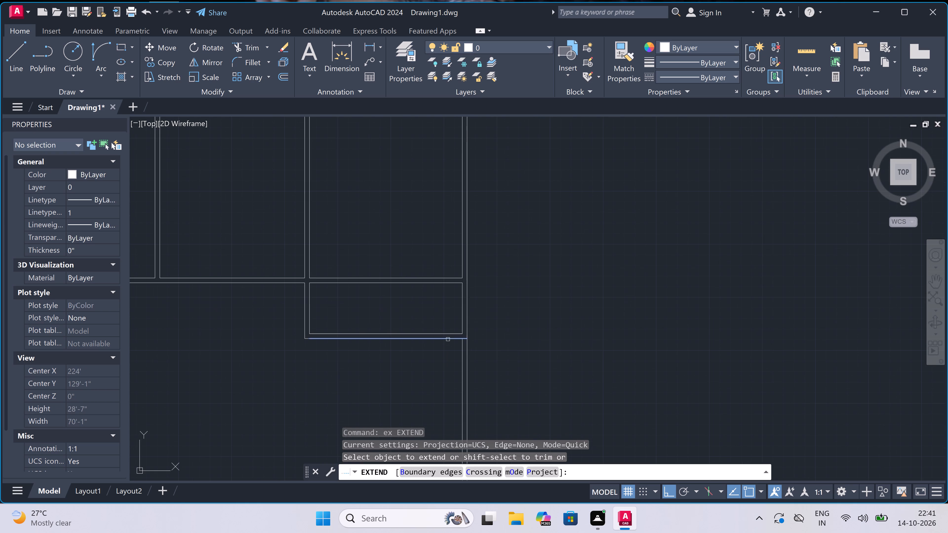
click(448, 339)
key(Escape)
Trim both right outer wall lines that project below the lower-right space's bottom wall.
text(tr)
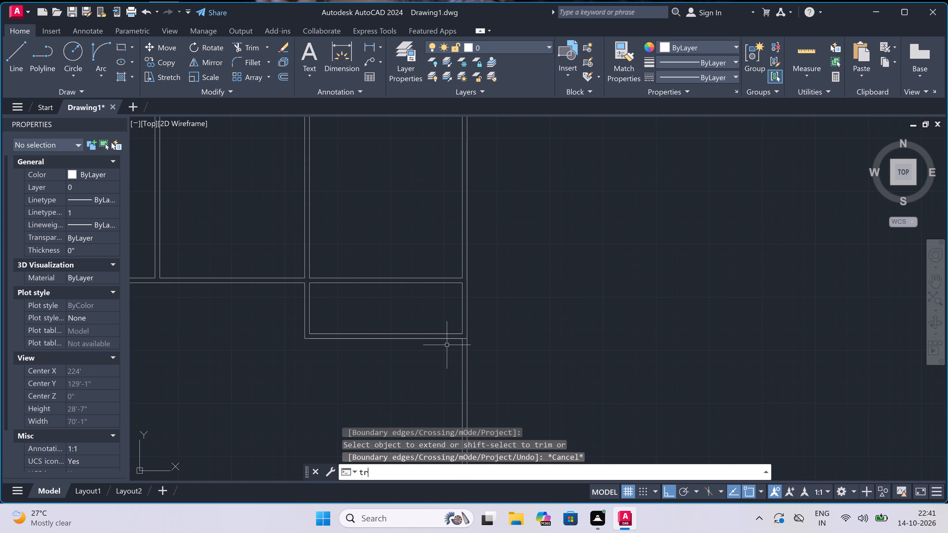
key(space)
click(449, 375)
click(498, 362)
key(Escape)
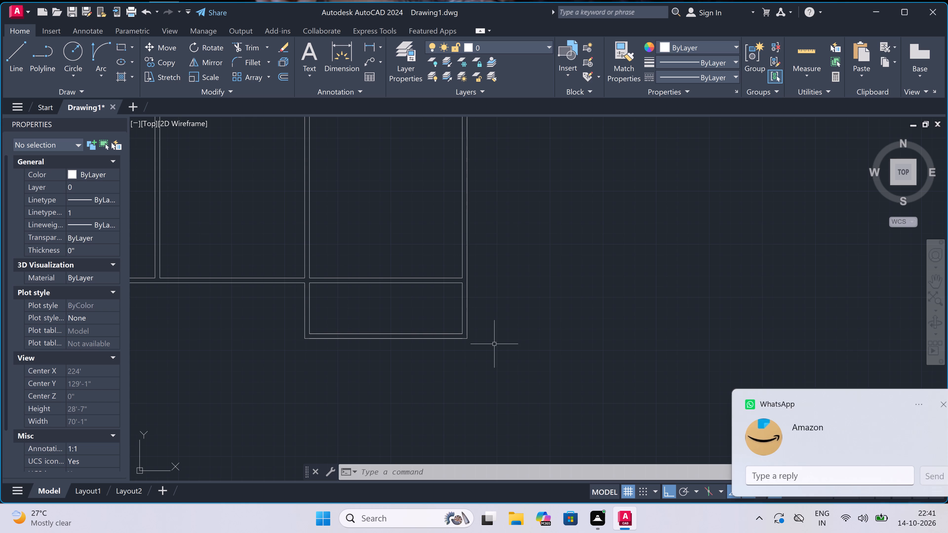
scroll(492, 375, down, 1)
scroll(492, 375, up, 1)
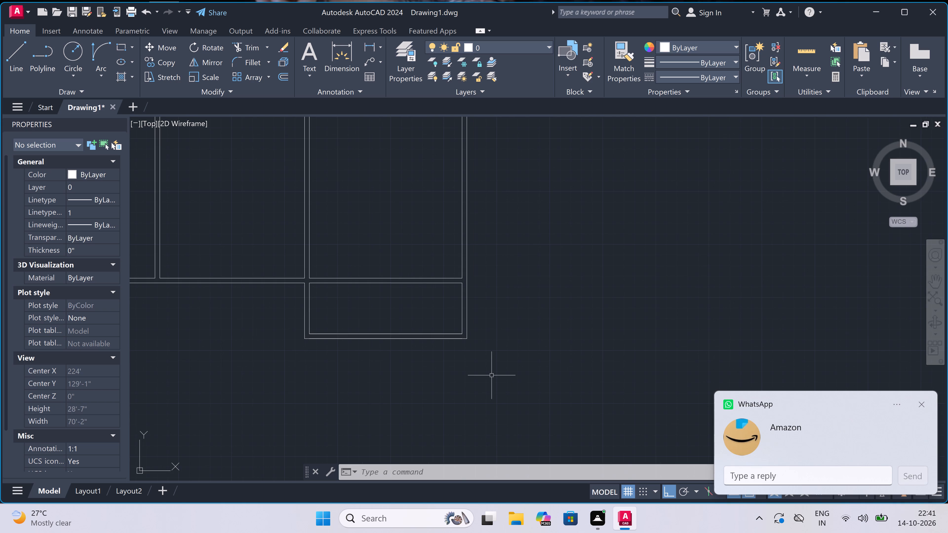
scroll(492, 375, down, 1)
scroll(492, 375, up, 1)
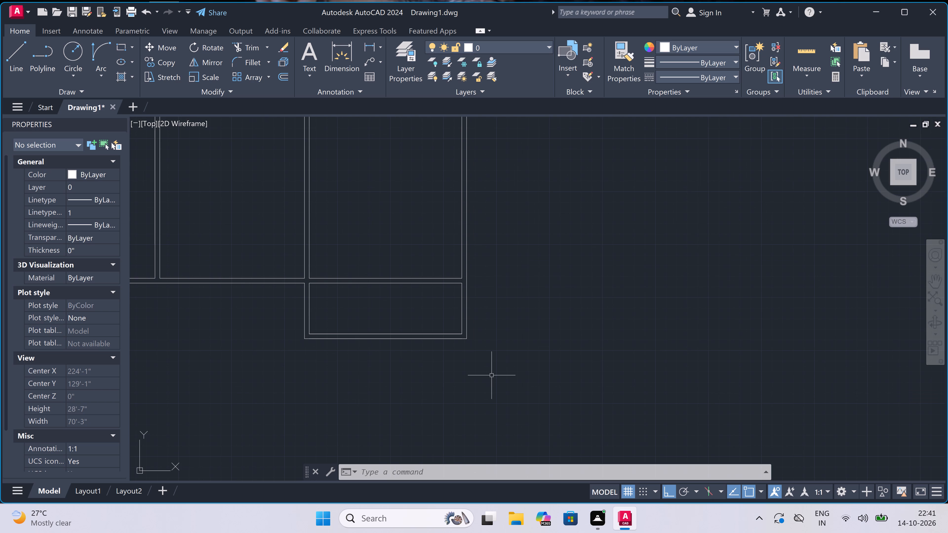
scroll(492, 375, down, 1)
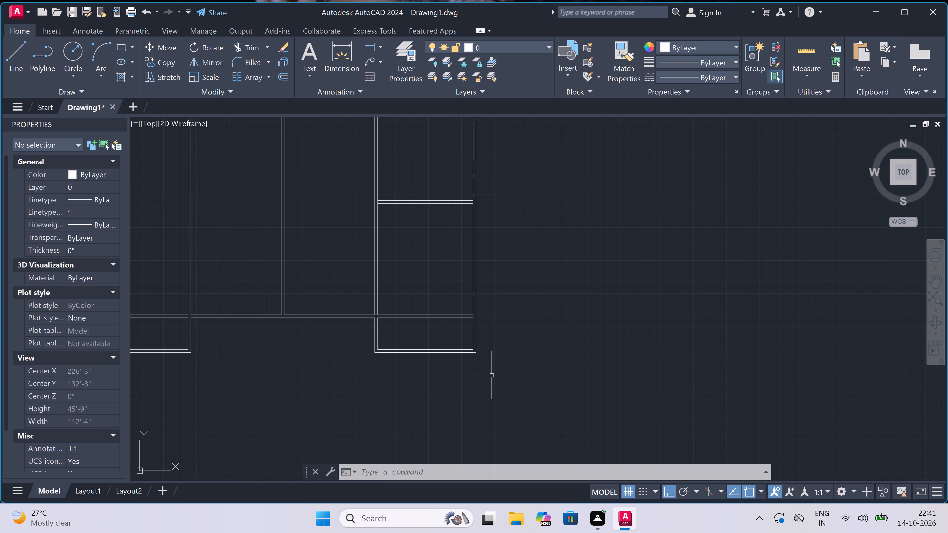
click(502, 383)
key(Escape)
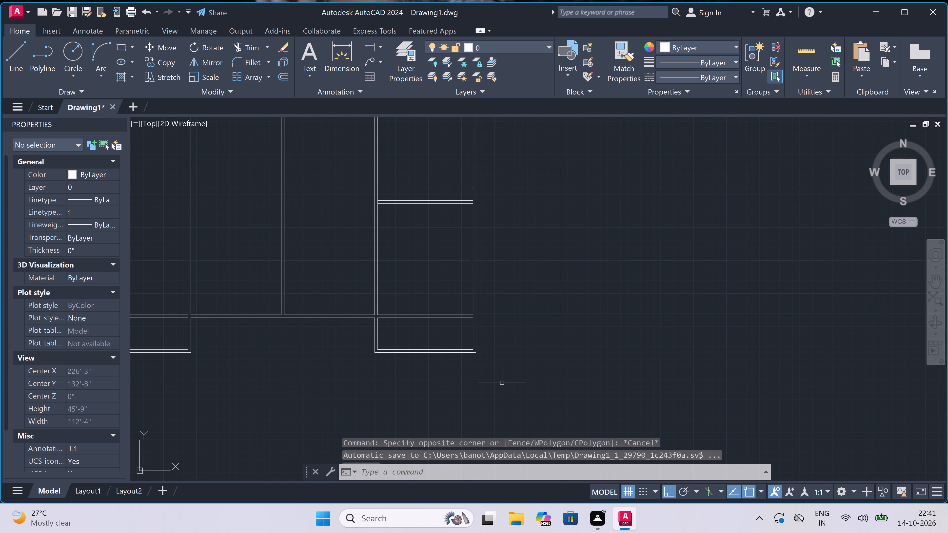
Draw a door jamb across the partition above the lower-right space, near its inner wall, with a 2" stop and a 2' leaf pointing down.
text(l)
key(space)
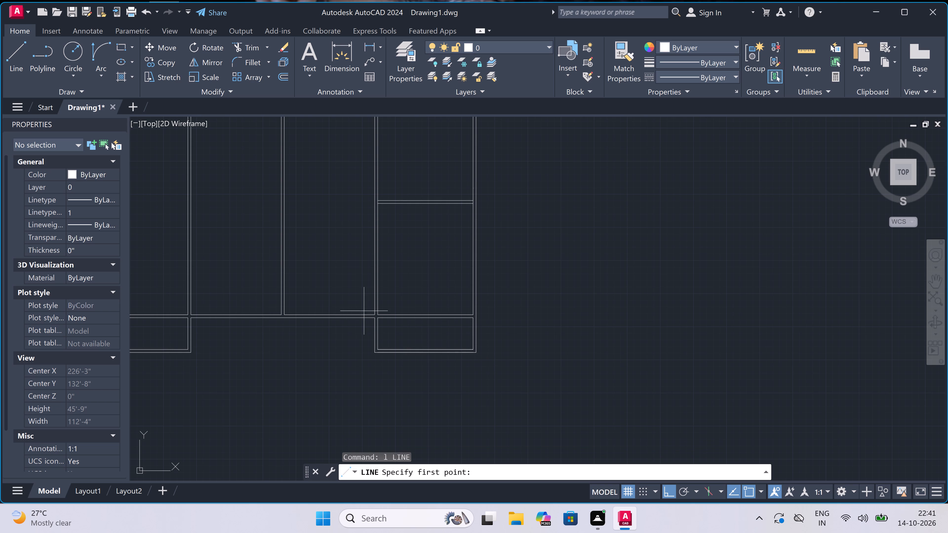
scroll(375, 314, up, 4)
click(399, 318)
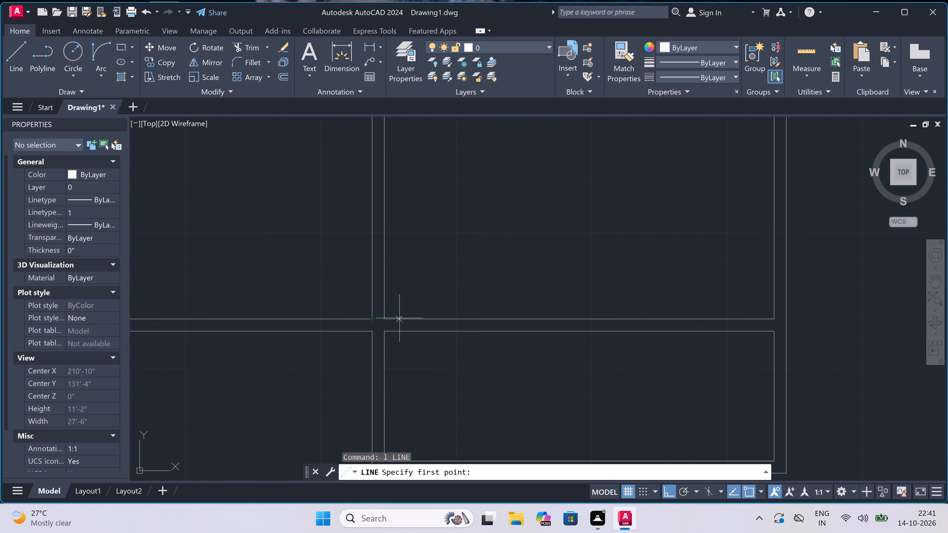
click(397, 329)
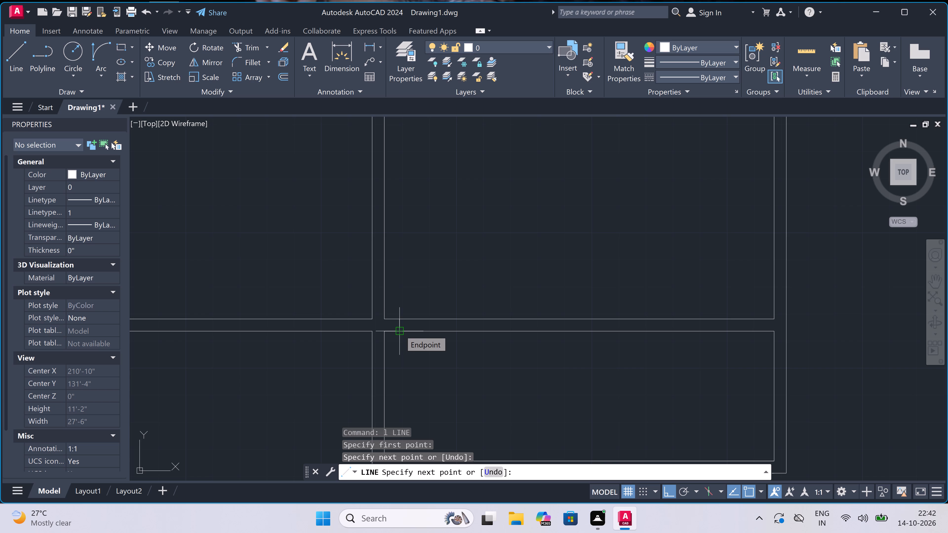
click(398, 325)
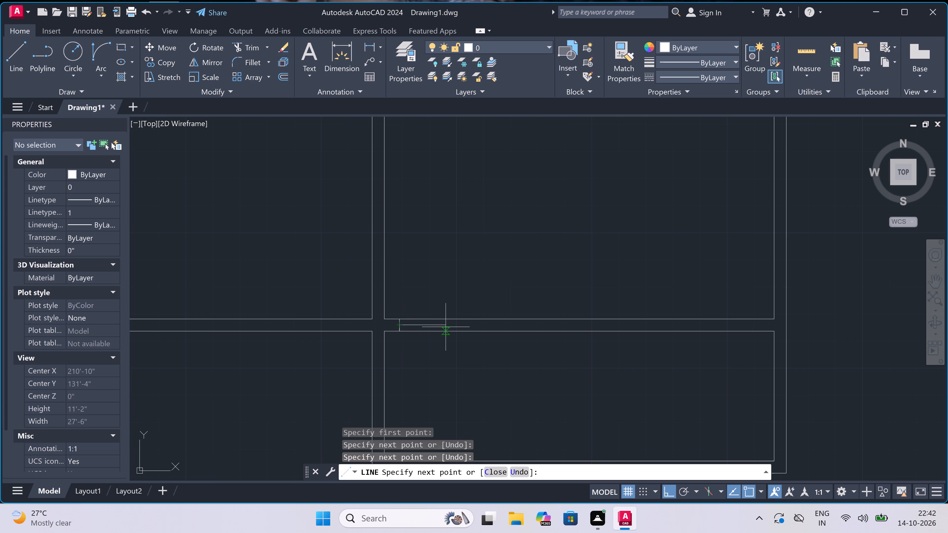
key(2)
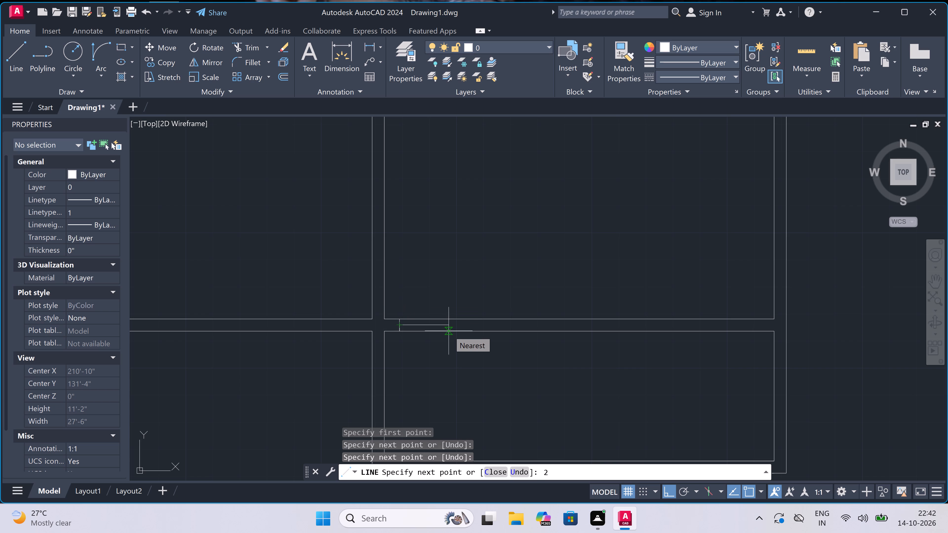
text(")
key(space)
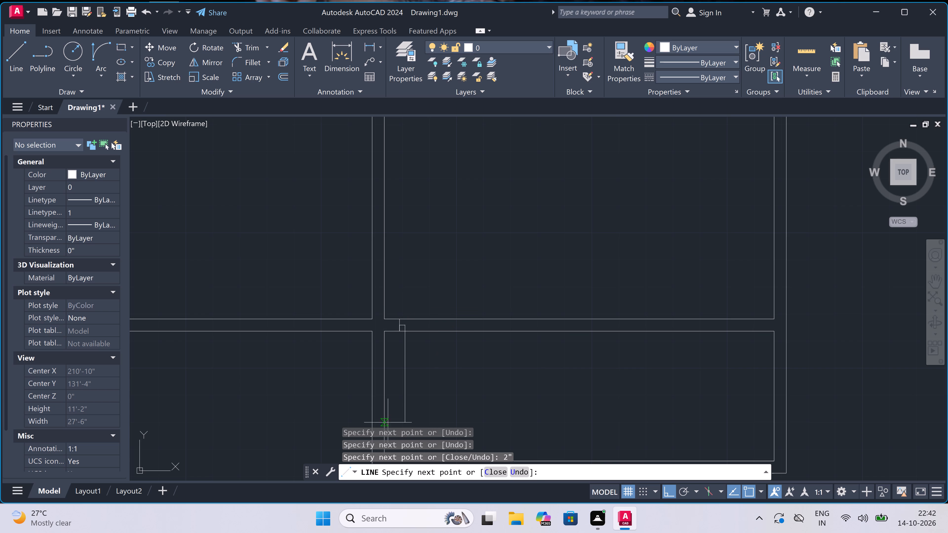
text(2')
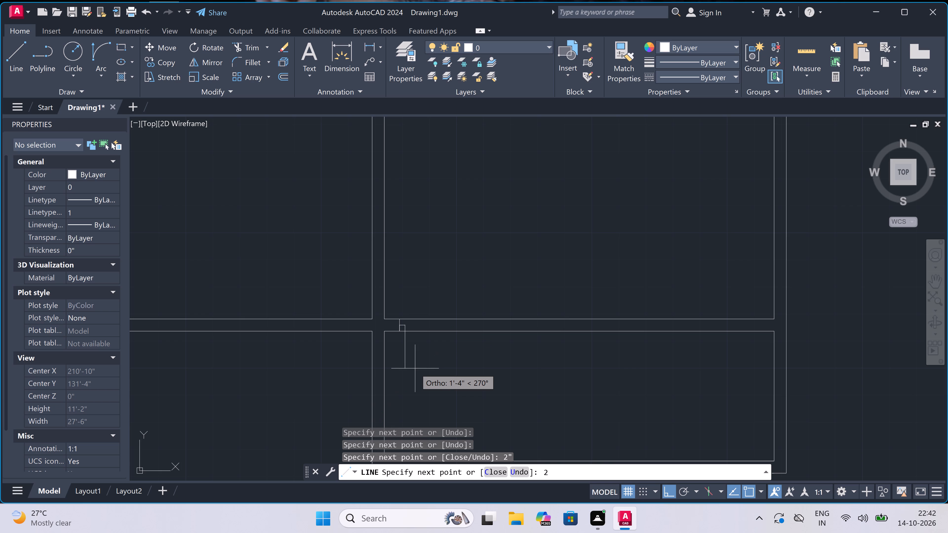
key(space)
key(Escape)
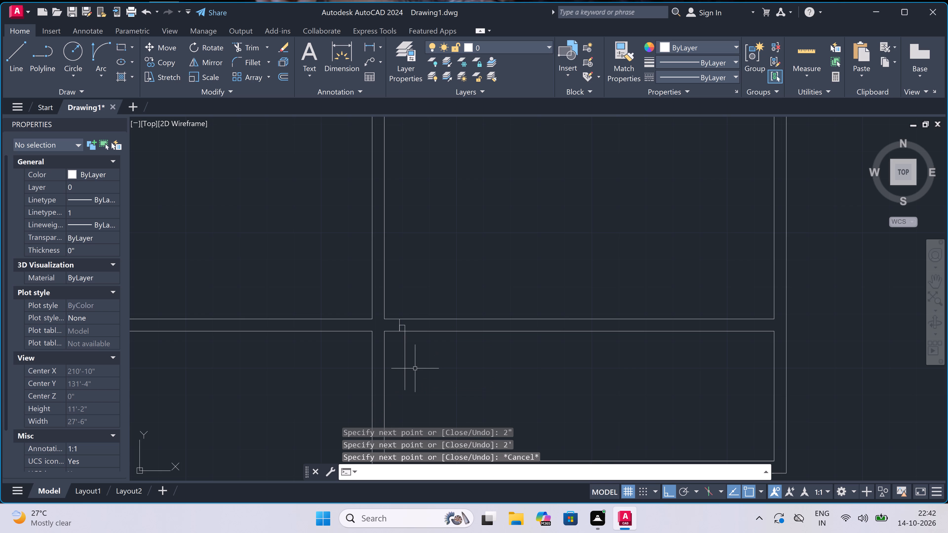
Draw the opposite door jamb across the partition with a 2" stop from its midpoint toward the leaf.
key(space)
scroll(416, 330, down, 3)
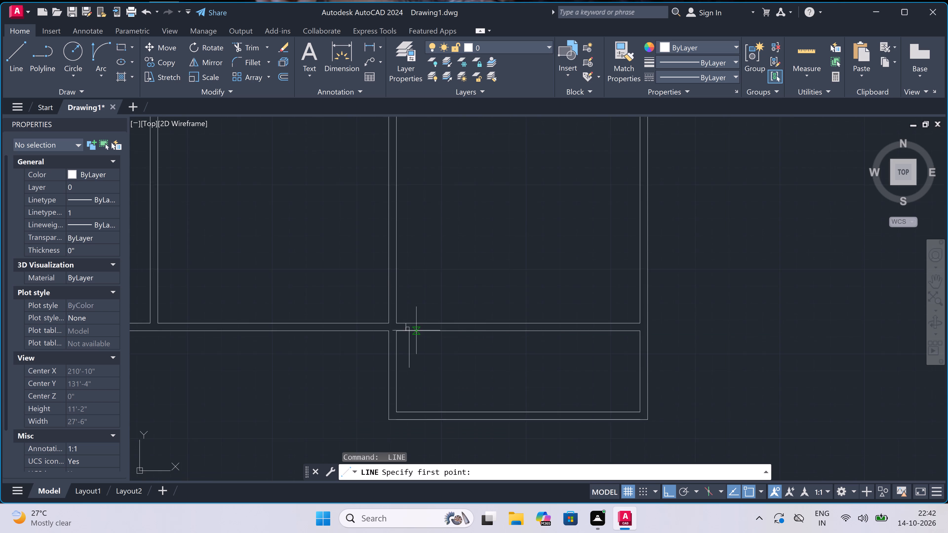
scroll(416, 330, down, 1)
scroll(419, 337, up, 5)
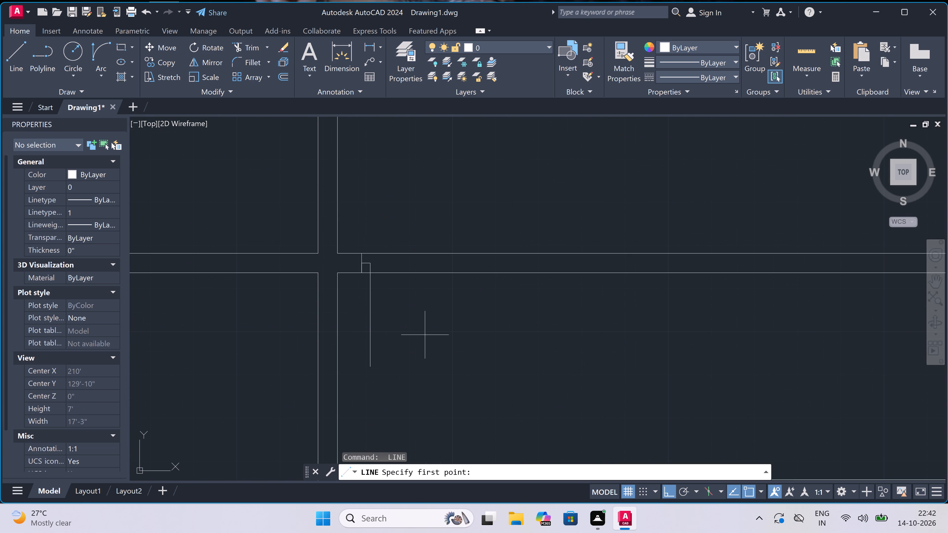
click(467, 275)
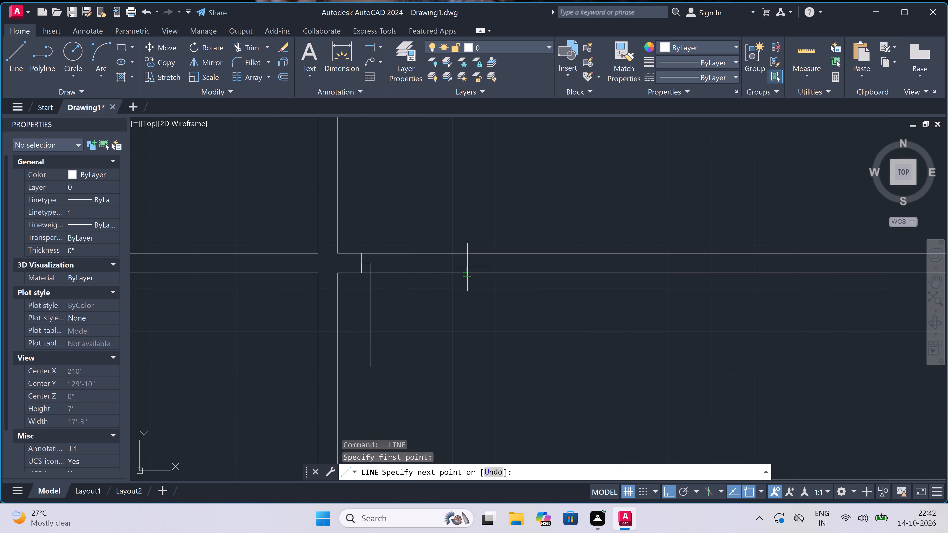
click(467, 252)
click(468, 264)
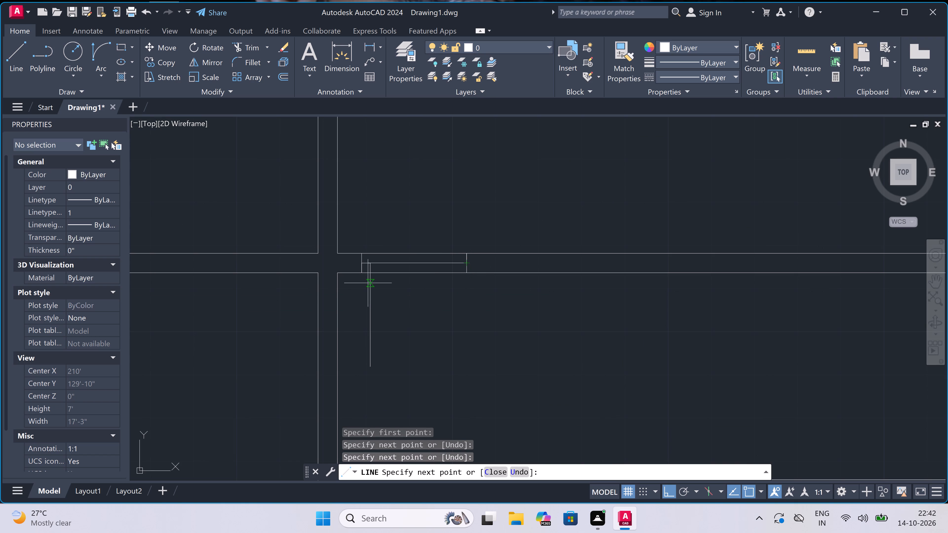
key(2)
key(shift+quotedbl)
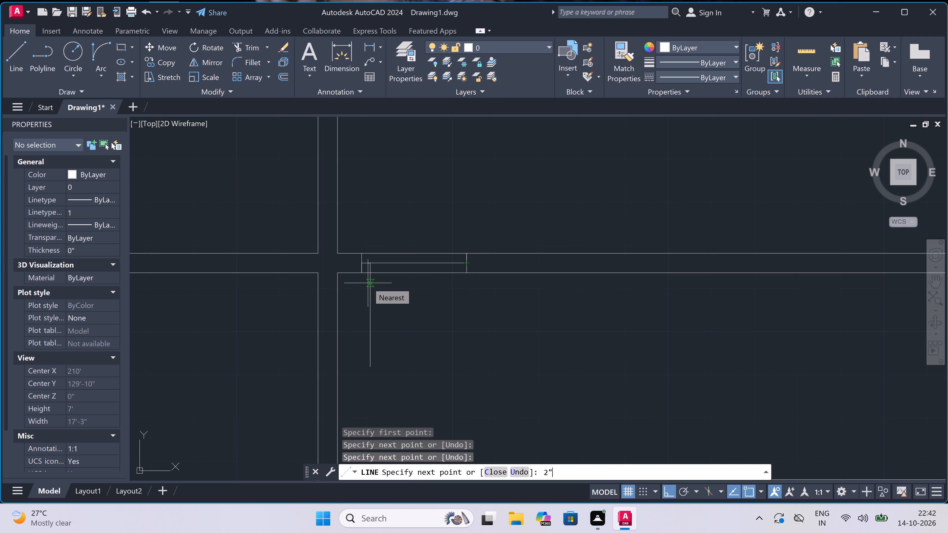
key(space)
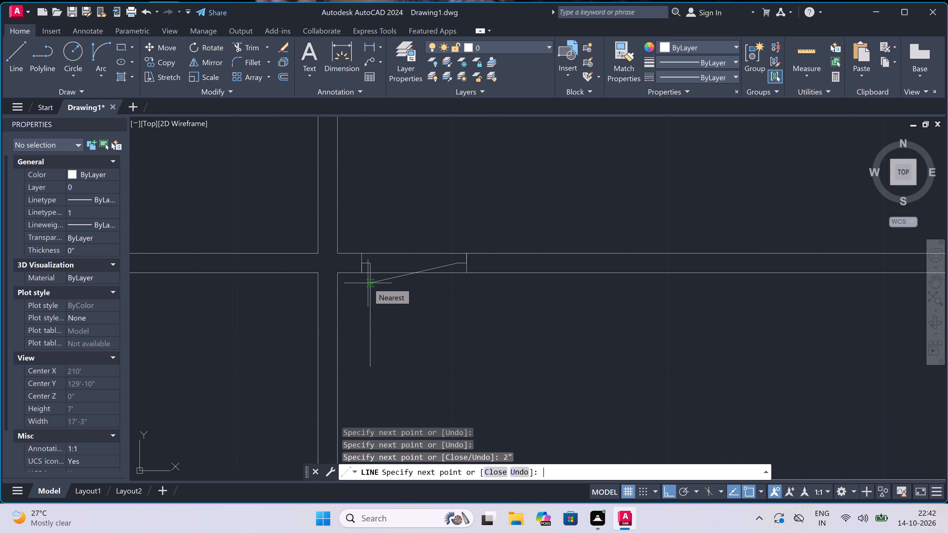
key(Escape)
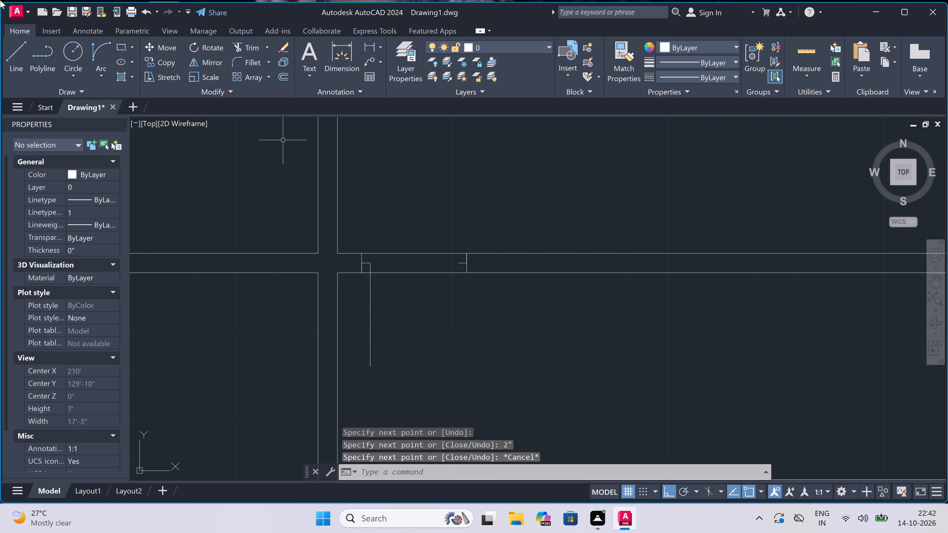
Draw the door swing arc from the leaf's lower end to the opposite jamb's stop, using start, end and direction.
click(101, 51)
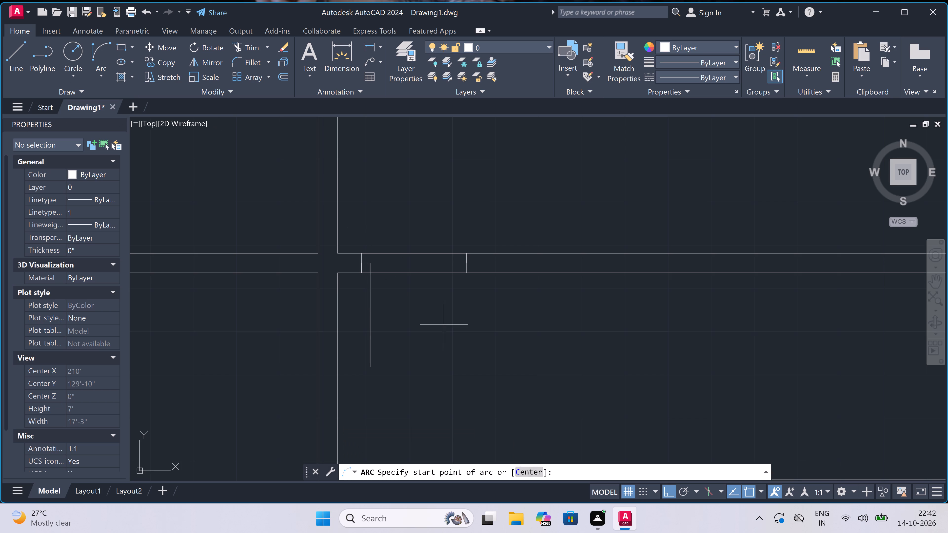
click(372, 363)
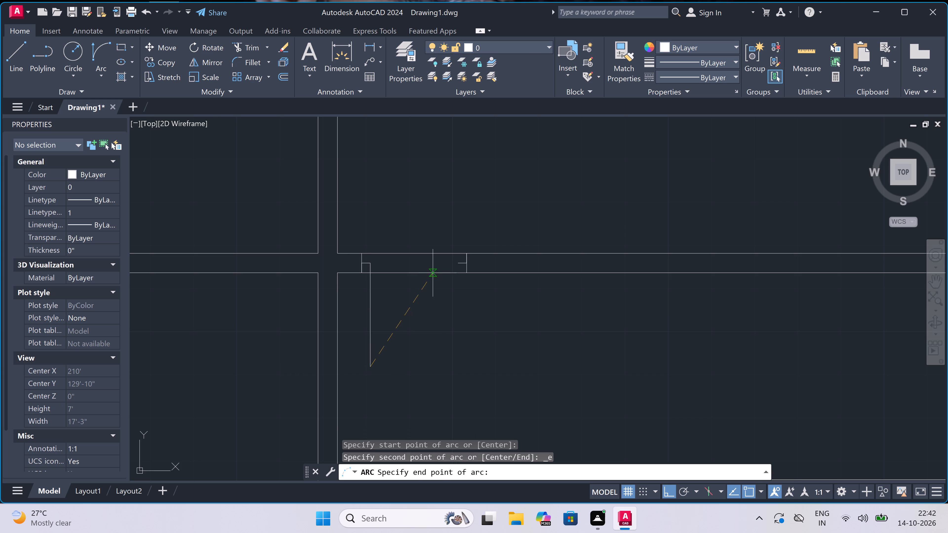
click(459, 260)
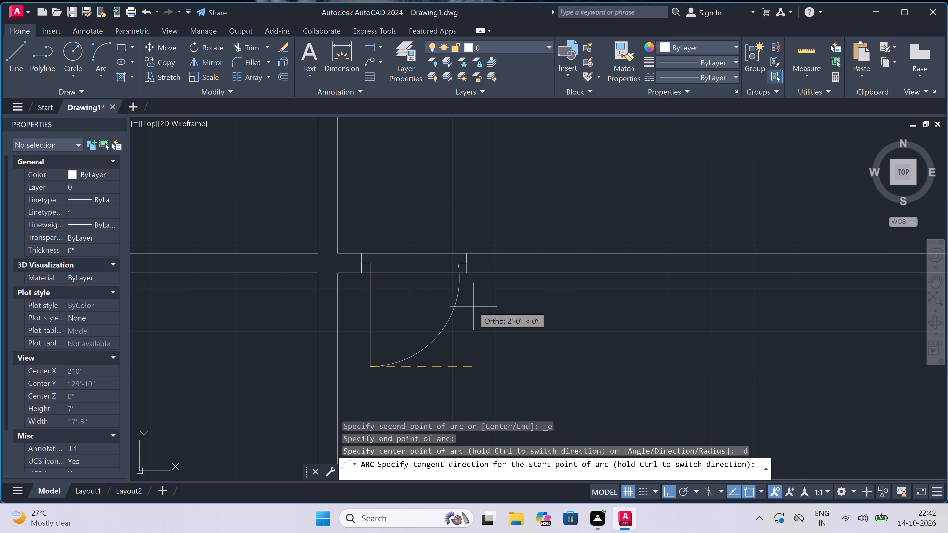
click(474, 306)
Trim both partition lines between the two jambs to open the lower-right space's doorway.
text(tr)
key(space)
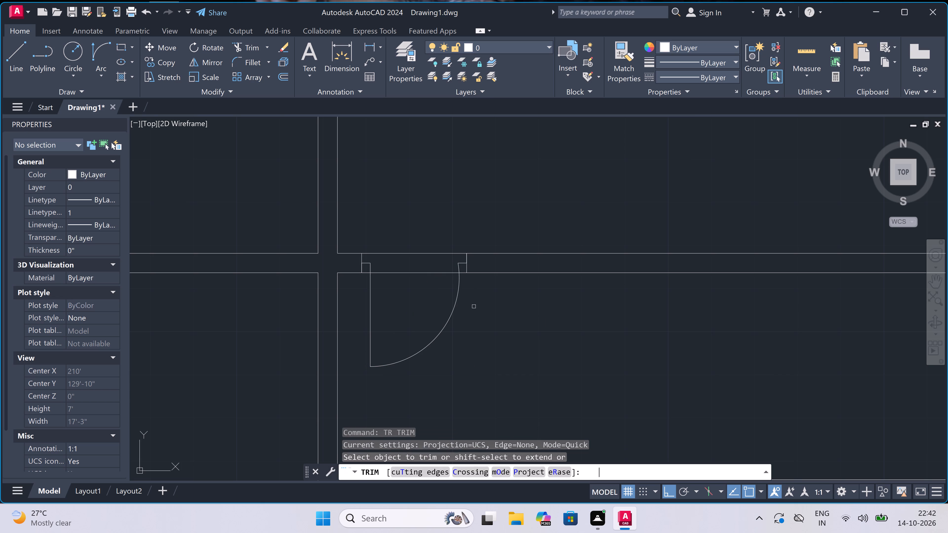
click(398, 212)
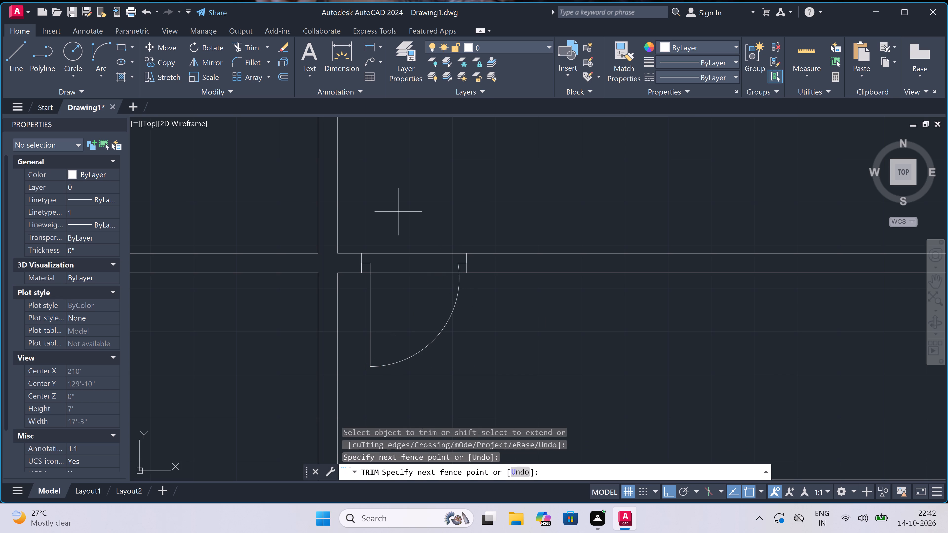
click(405, 296)
Draw a door jamb across the partition above the lower-left space, near its inner wall, with a 2" stop and a 2' leaf pointing down.
scroll(405, 296, down, 4)
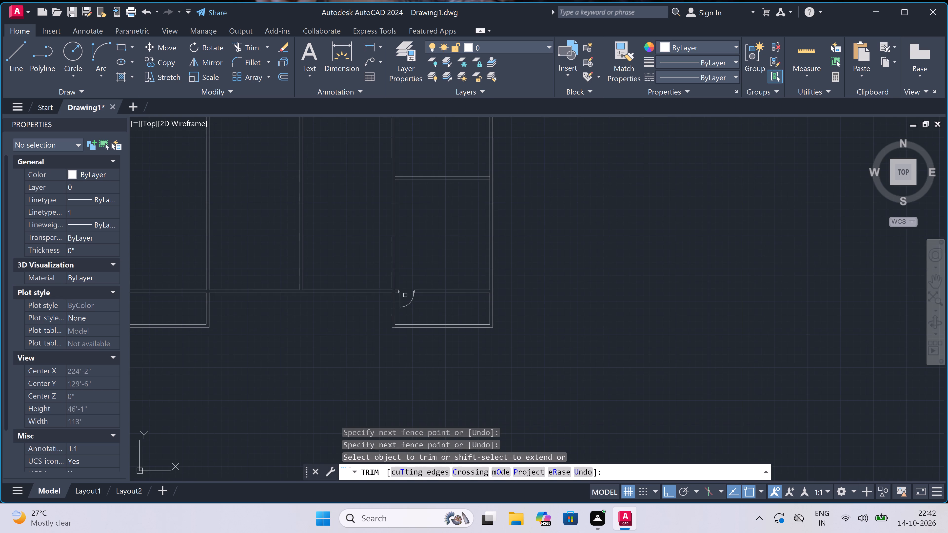
scroll(405, 295, down, 4)
scroll(358, 290, up, 1)
scroll(380, 301, up, 4)
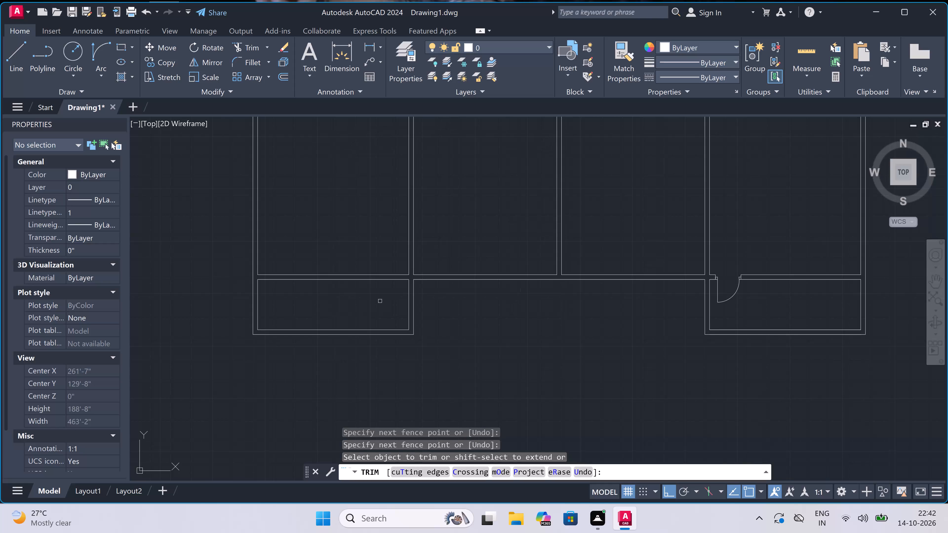
scroll(413, 251, up, 3)
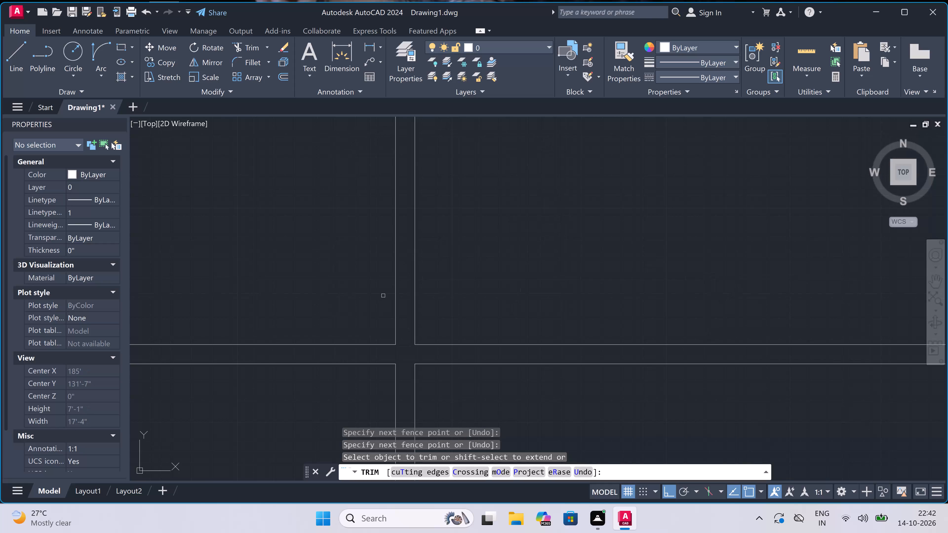
key(Escape)
text(l)
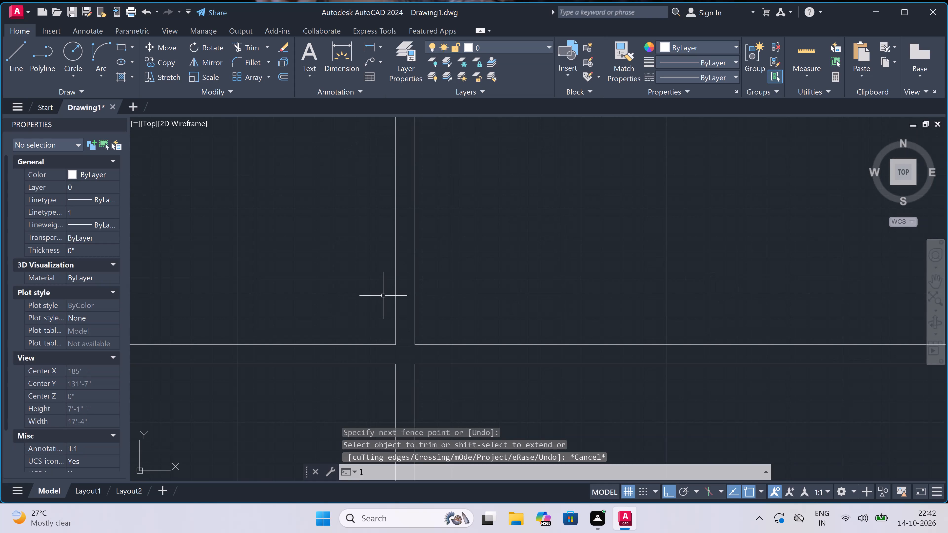
key(space)
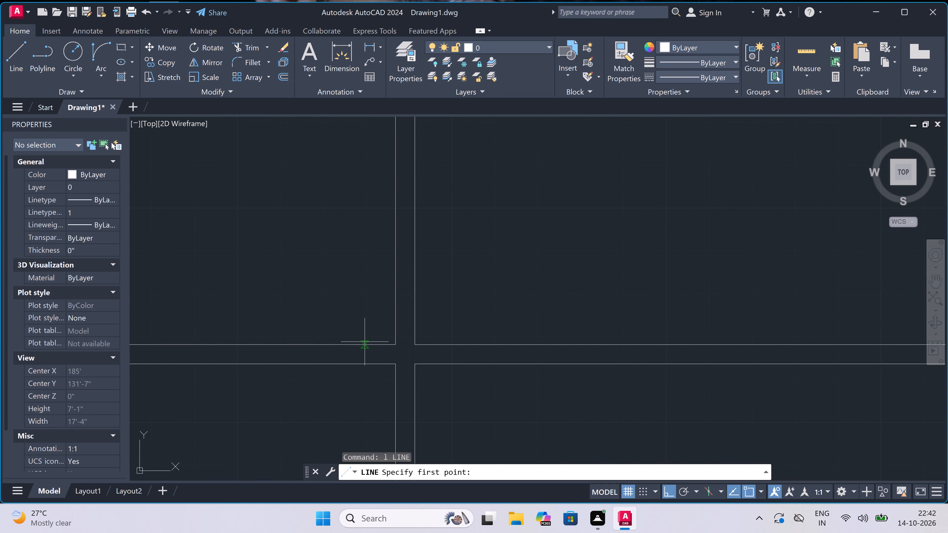
click(372, 342)
click(372, 362)
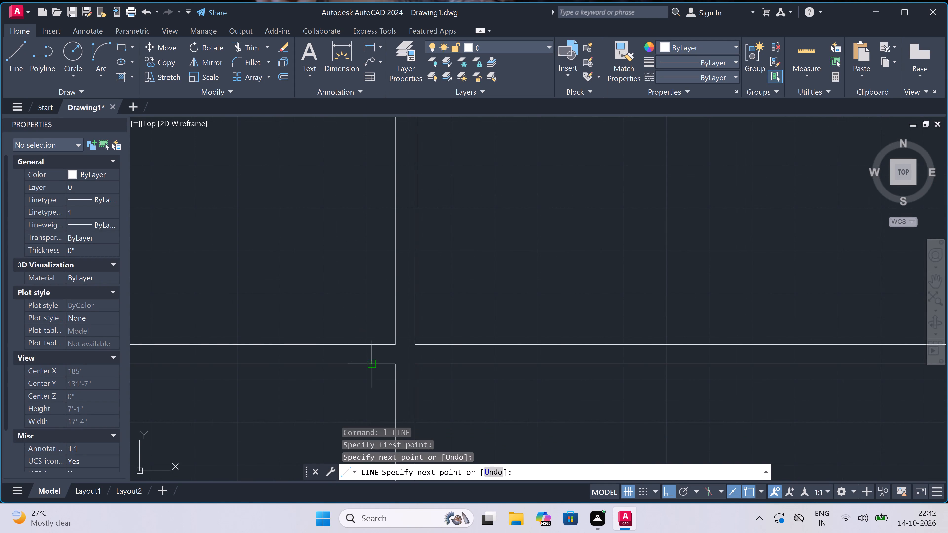
click(373, 353)
key(2)
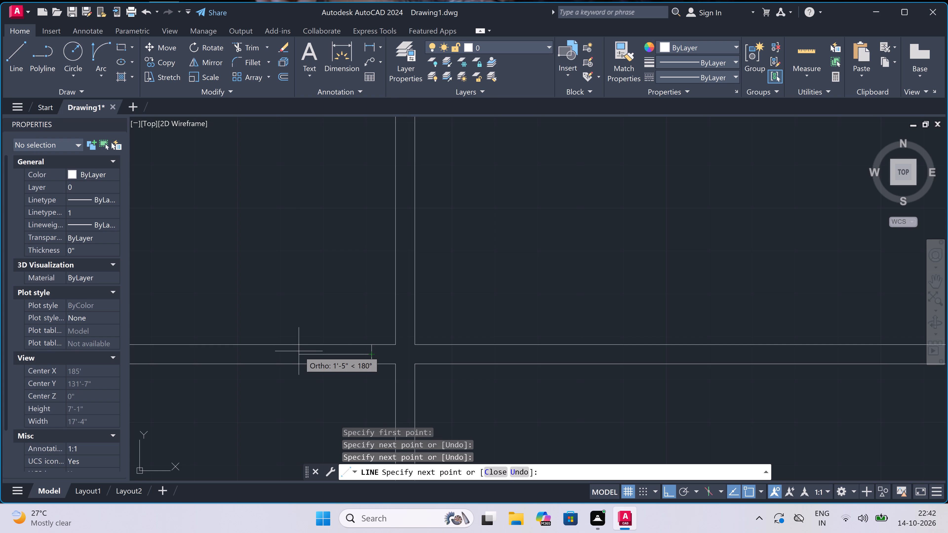
text(")
key(space)
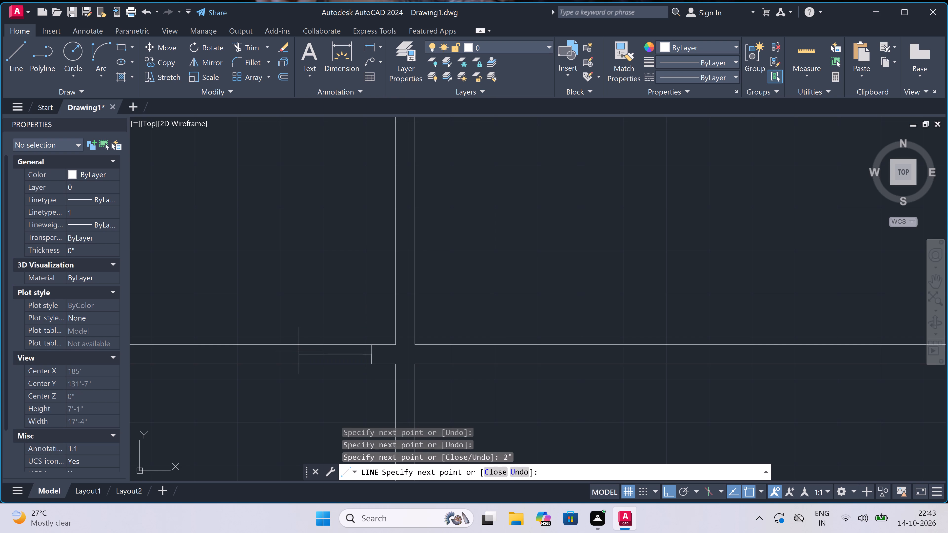
text(2')
key(space)
key(F1)
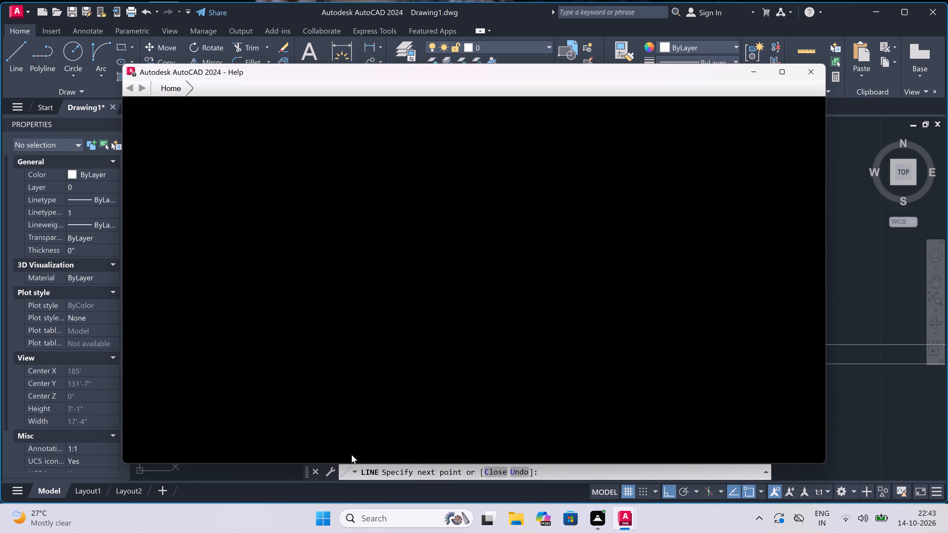
click(817, 72)
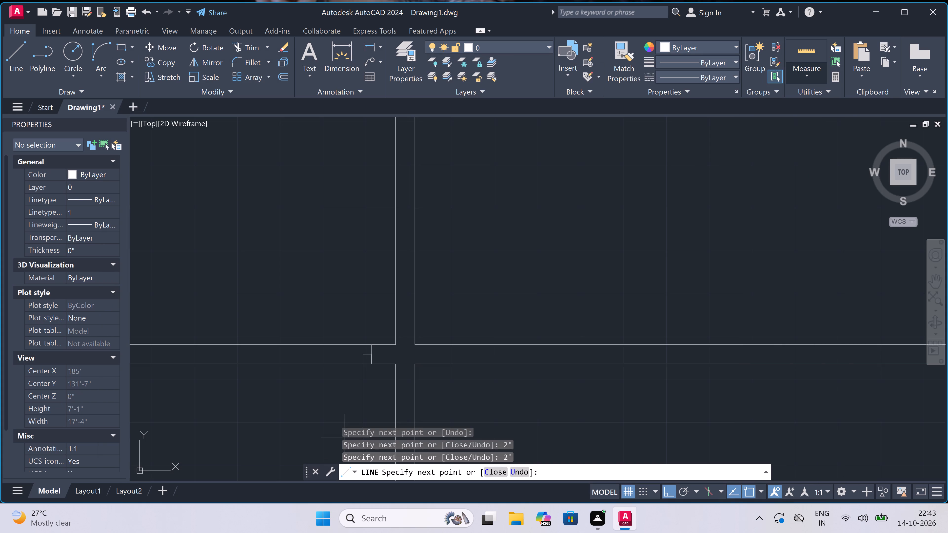
key(Escape)
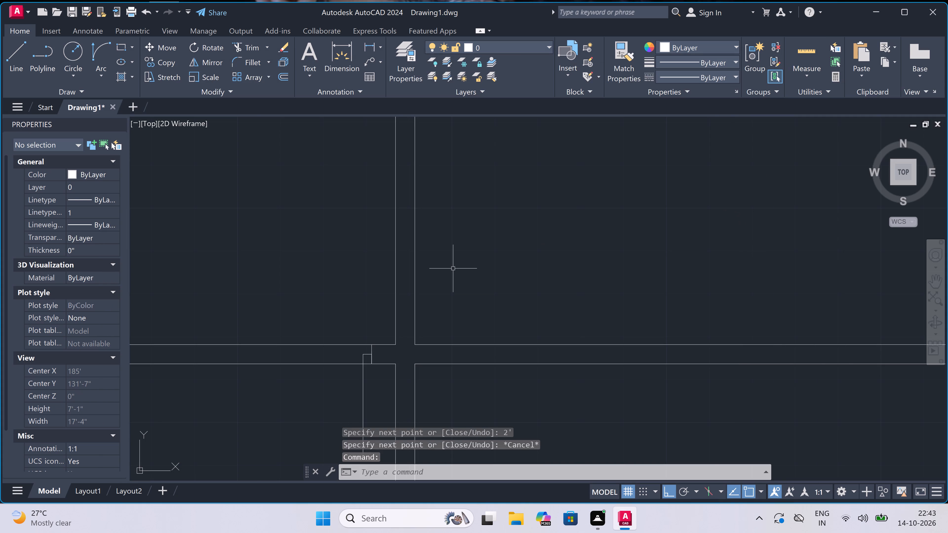
Draw the opposite door jamb across the partition above the lower-left space, with a 2" stop from its midpoint toward the leaf.
scroll(453, 268, down, 4)
scroll(445, 283, up, 4)
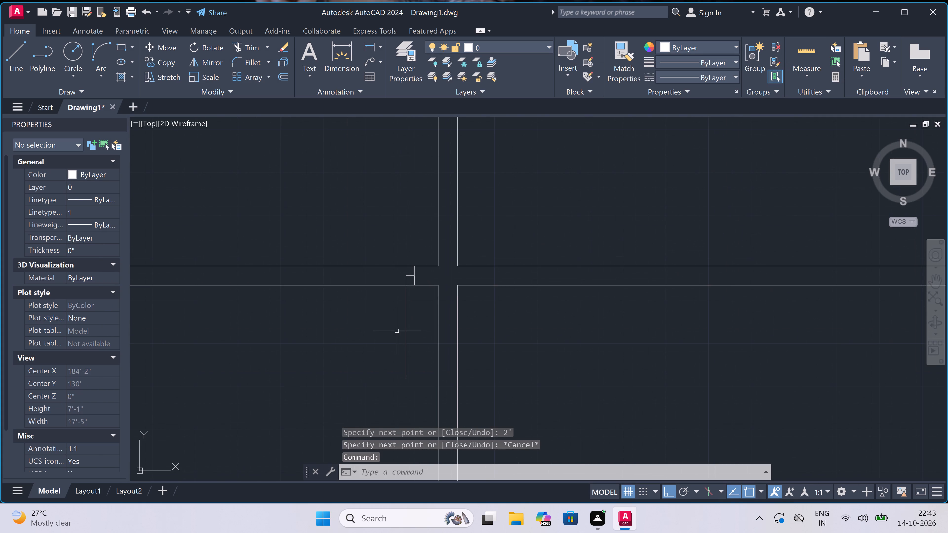
text(l)
key(space)
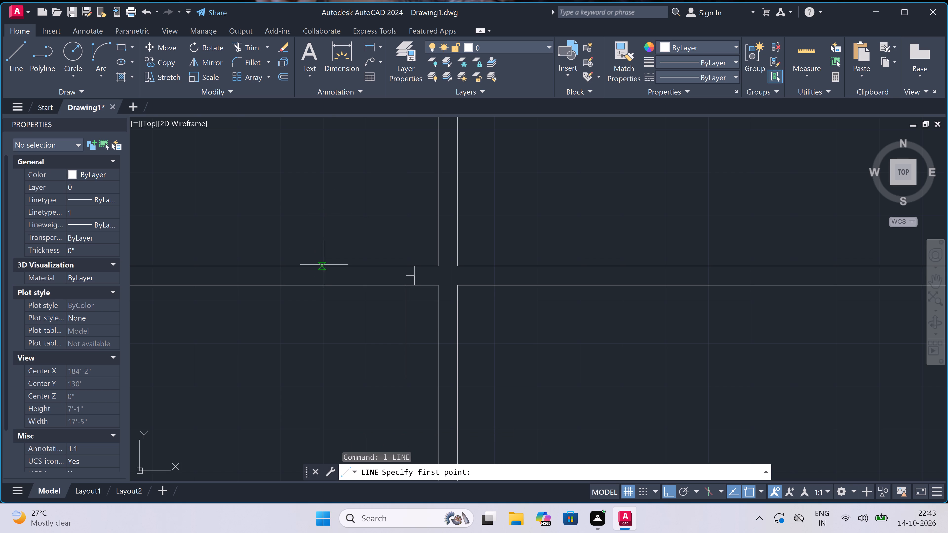
click(316, 268)
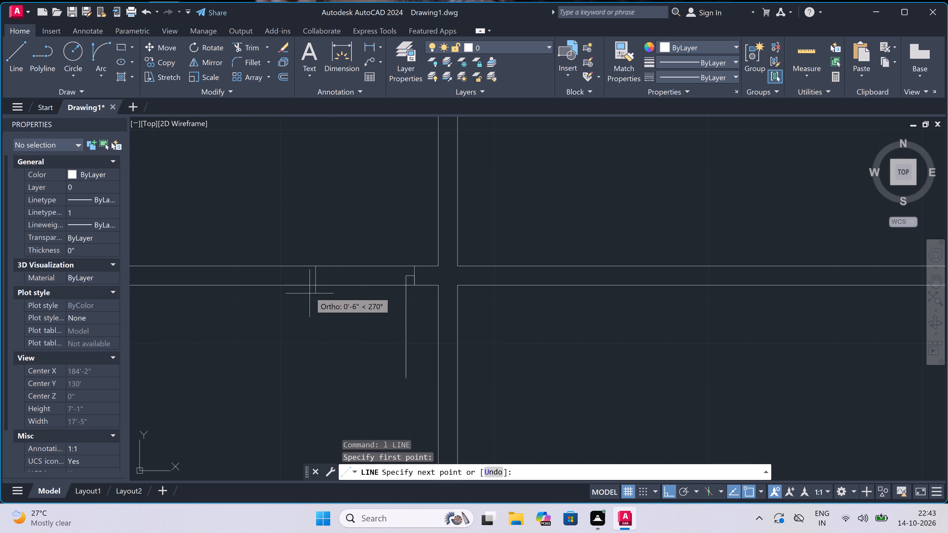
click(312, 282)
click(315, 272)
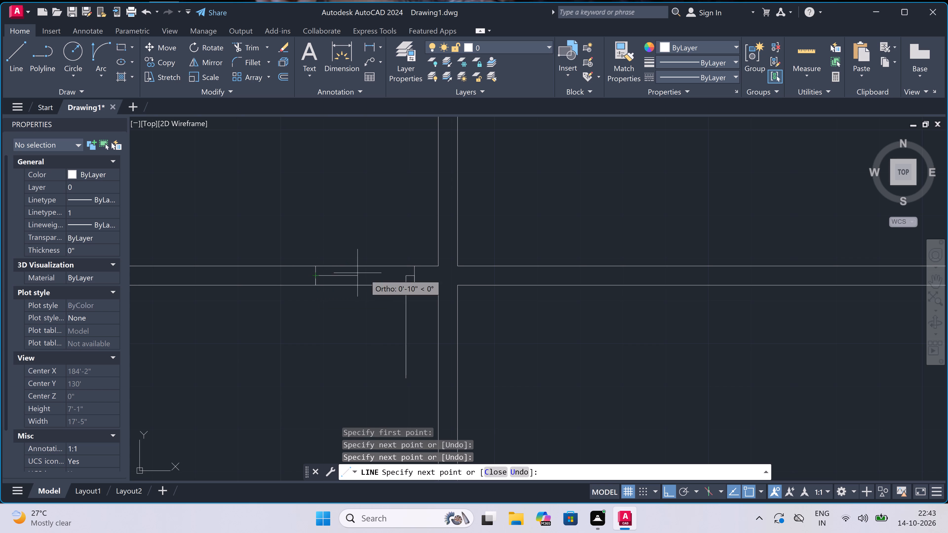
key(2)
key(shift+quotedbl)
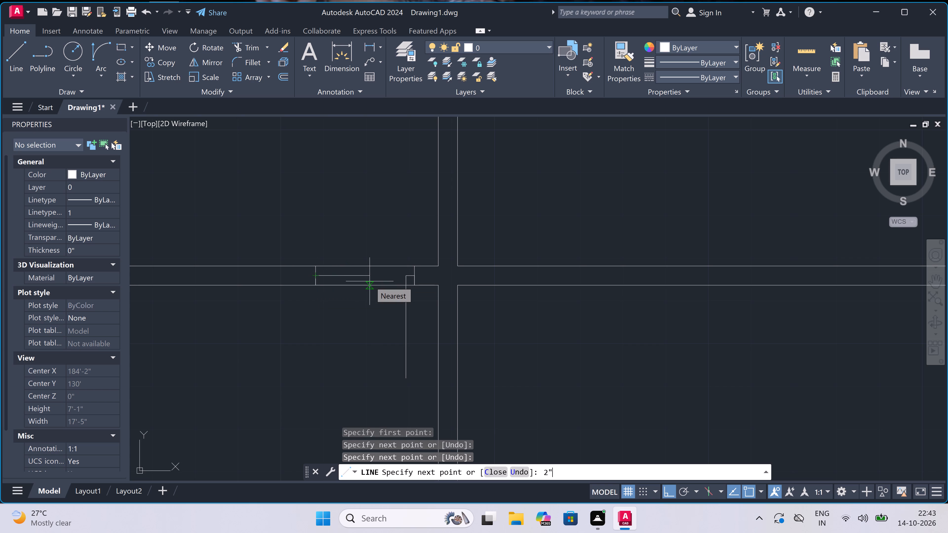
key(Escape)
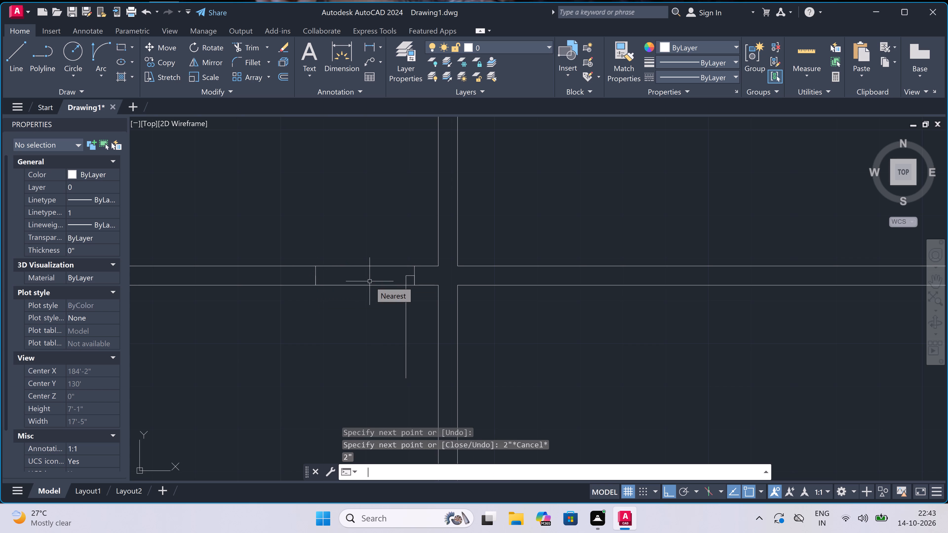
key(space)
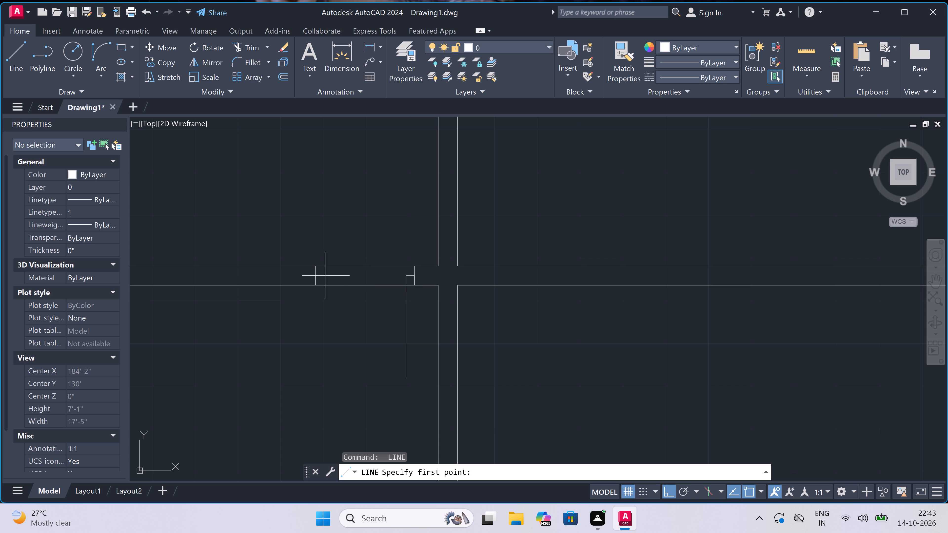
click(315, 275)
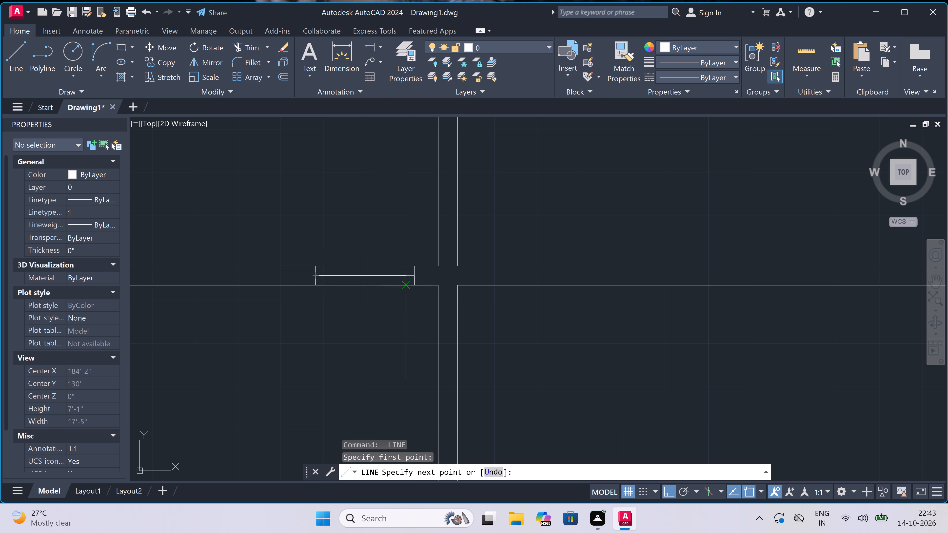
key(2)
text(")
key(space)
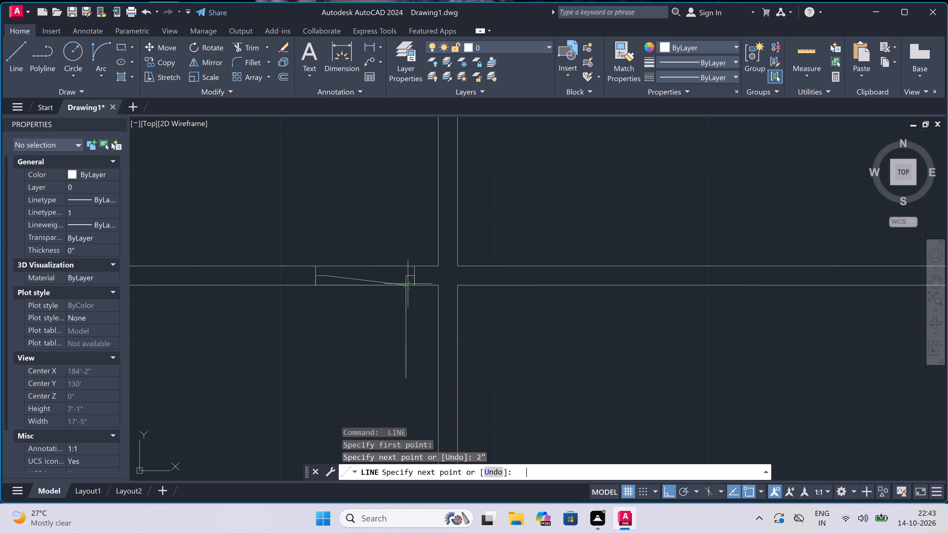
key(Escape)
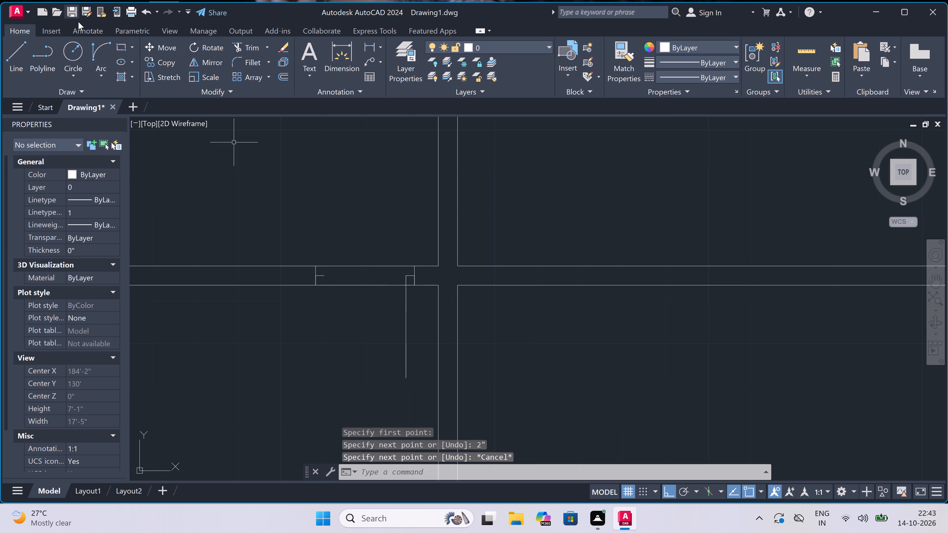
Draw the door swing arc from the leaf's lower end to the opposite jamb's stop, using start, end and direction.
click(103, 53)
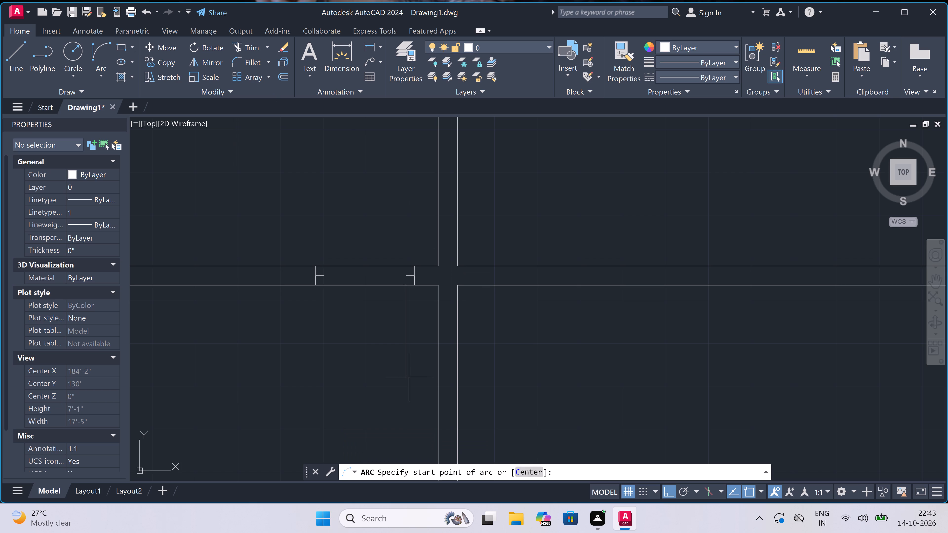
click(403, 380)
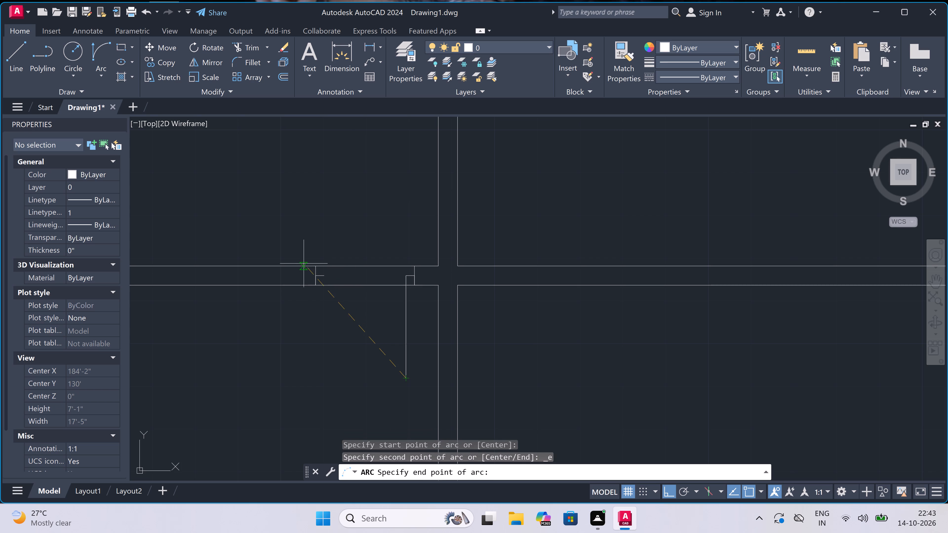
double_click(326, 278)
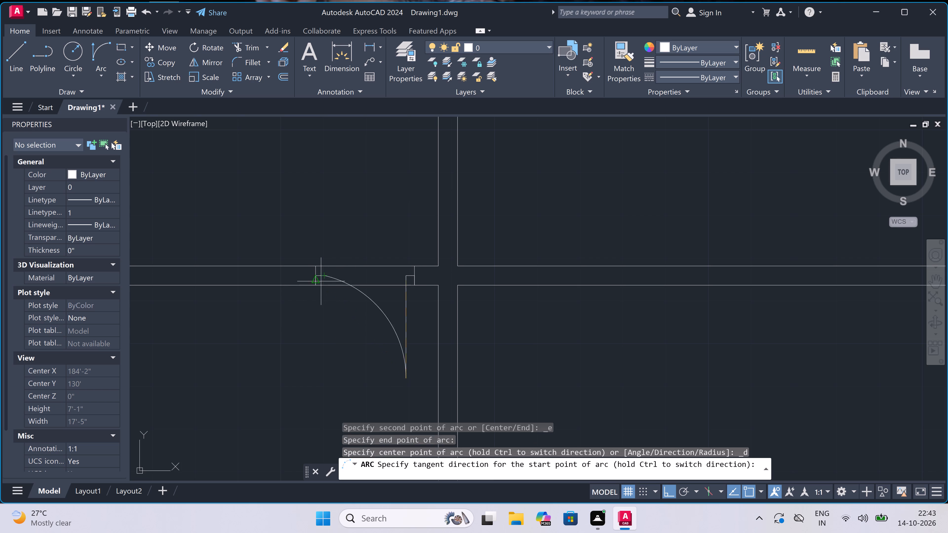
click(252, 327)
Trim both partition lines between the two jambs to open the lower-left space's doorway.
text(tr)
key(space)
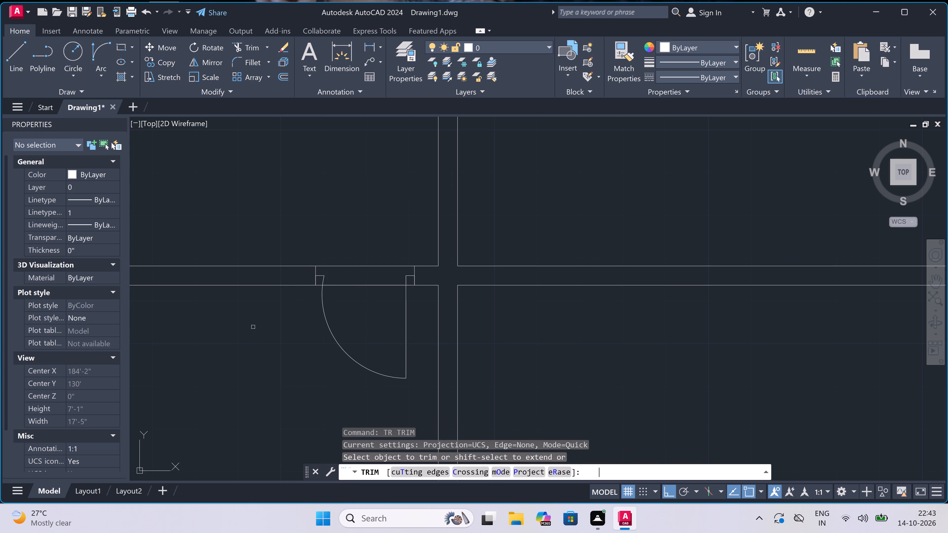
click(384, 327)
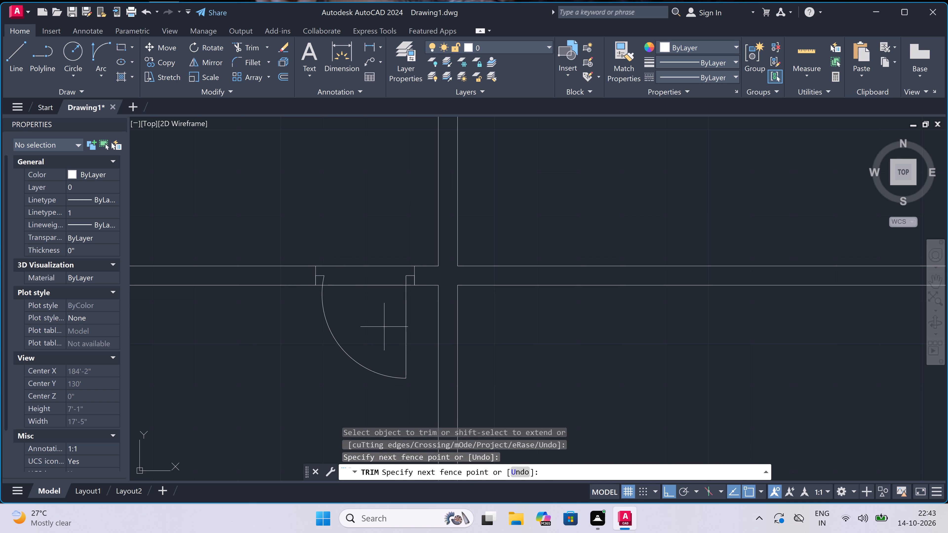
double_click(407, 193)
scroll(395, 252, down, 5)
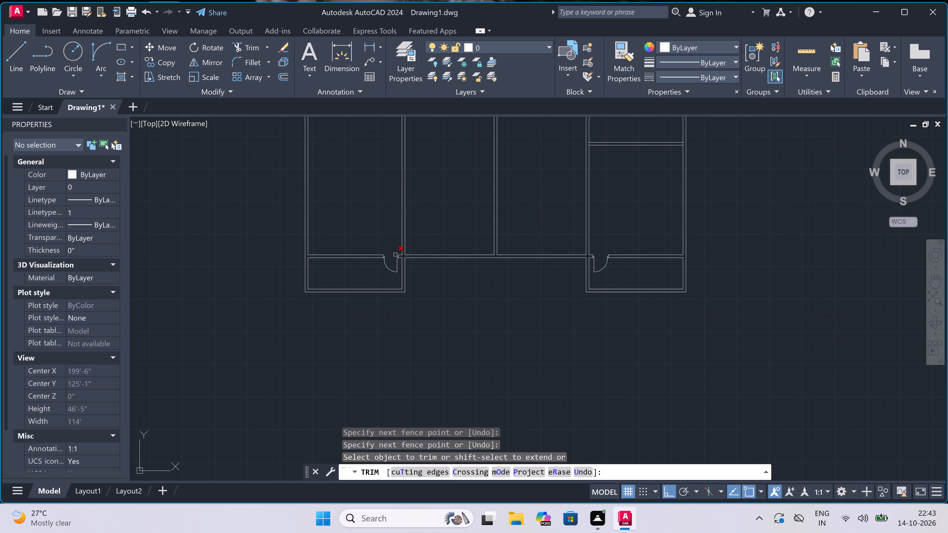
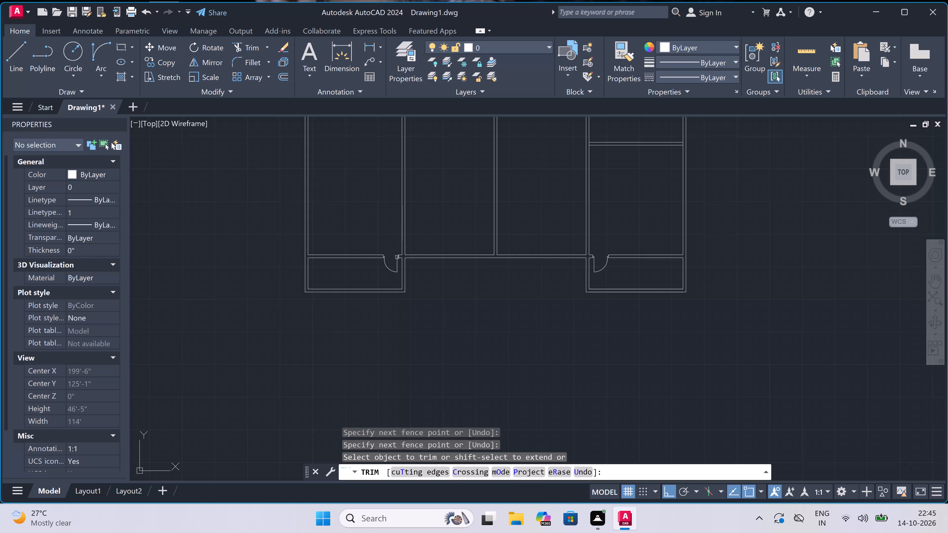
Offset the lower line of the partition beside the left small space's door 14' down into the long left room.
key(Escape)
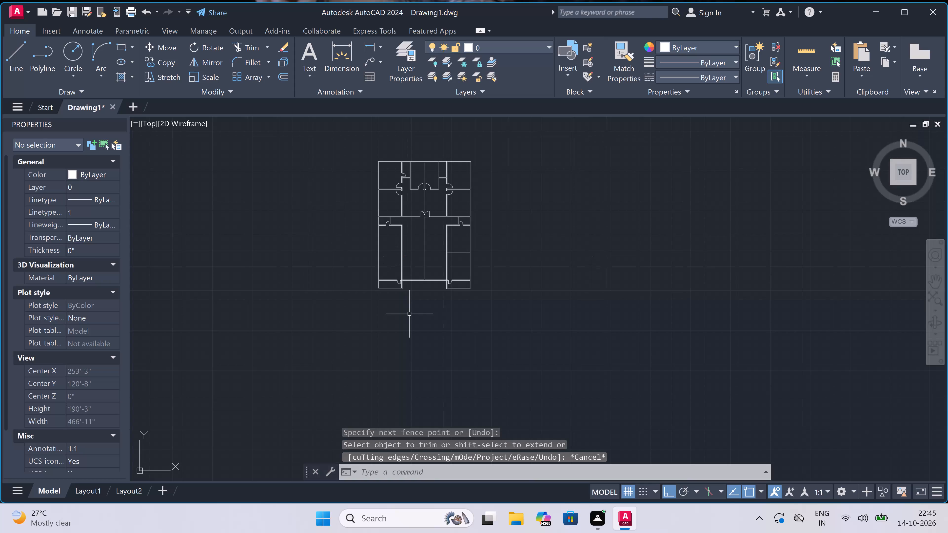
scroll(415, 317, down, 2)
scroll(416, 267, up, 1)
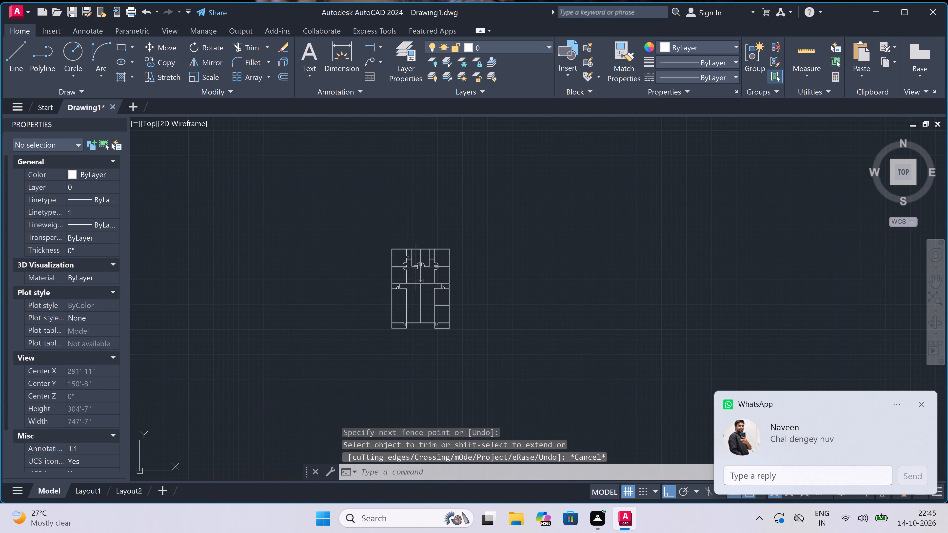
scroll(412, 309, up, 2)
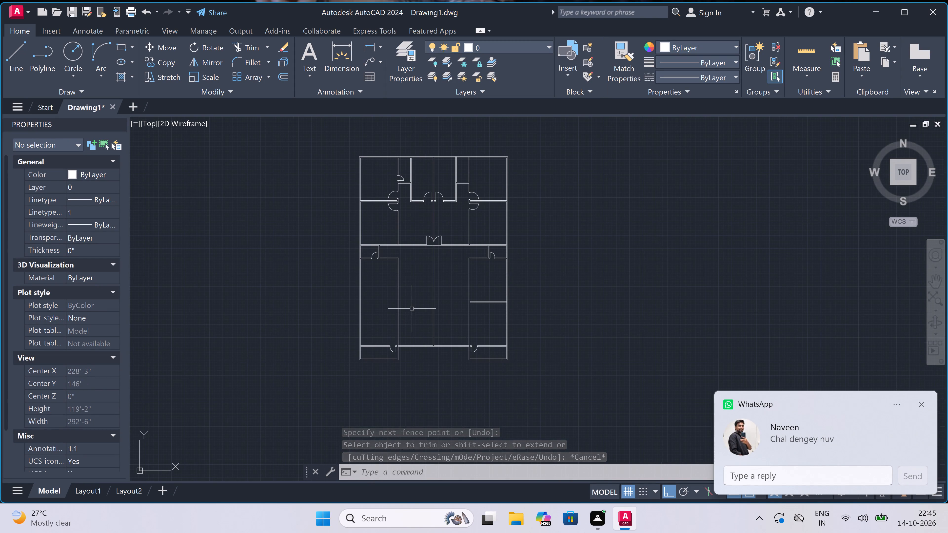
scroll(411, 308, up, 1)
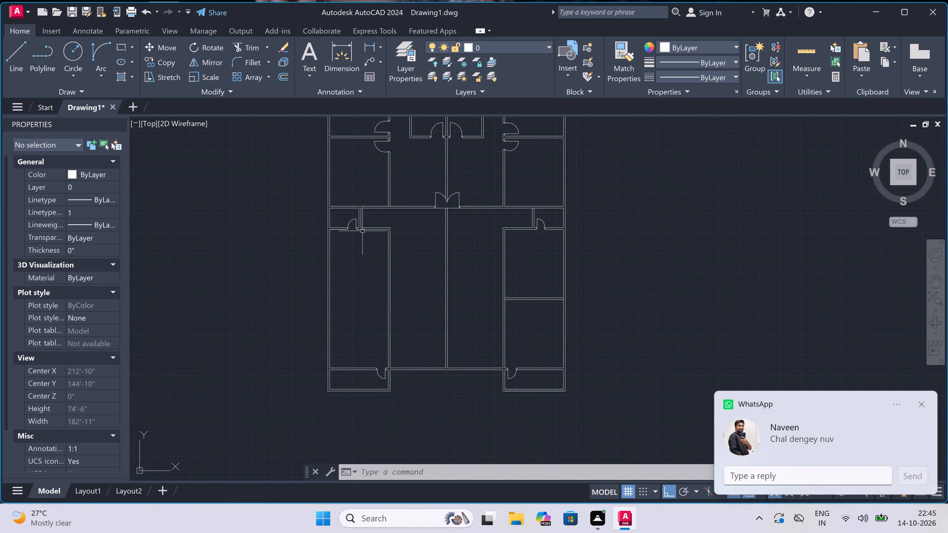
scroll(362, 231, down, 1)
scroll(362, 231, up, 3)
key(o)
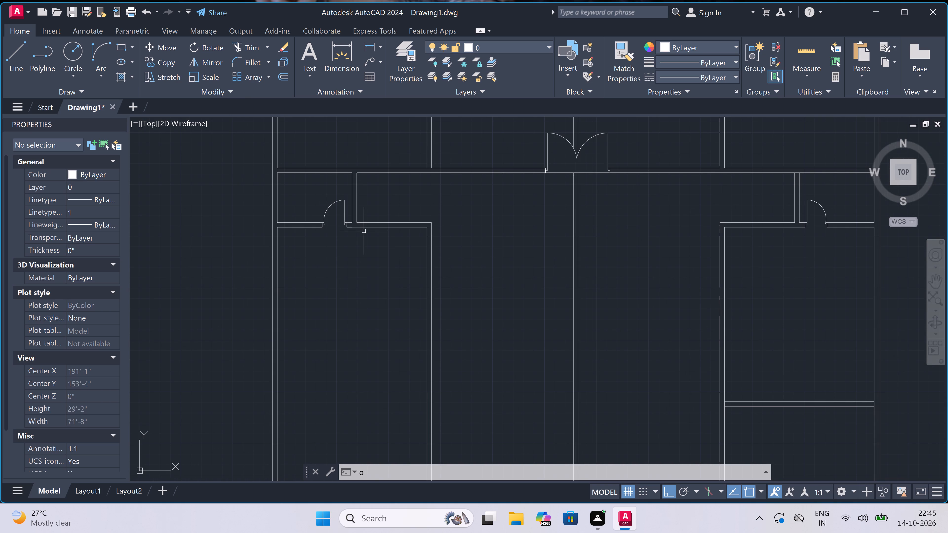
key(space)
click(375, 232)
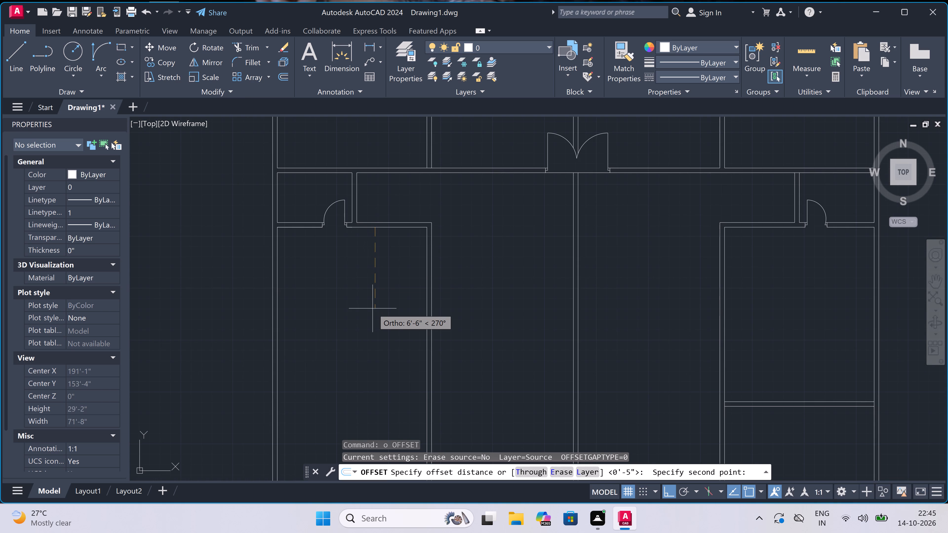
key(1)
text(4')
key(space)
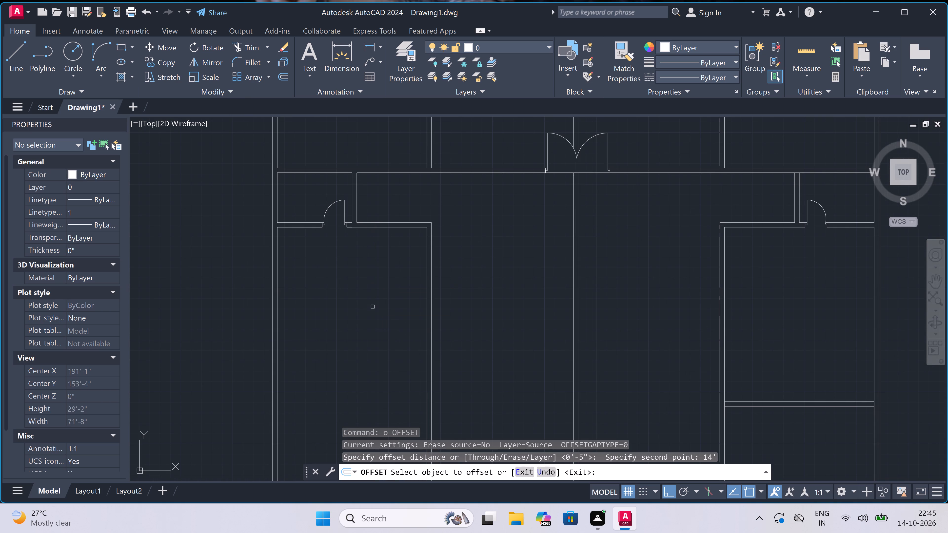
click(370, 227)
click(369, 275)
scroll(369, 274, down, 3)
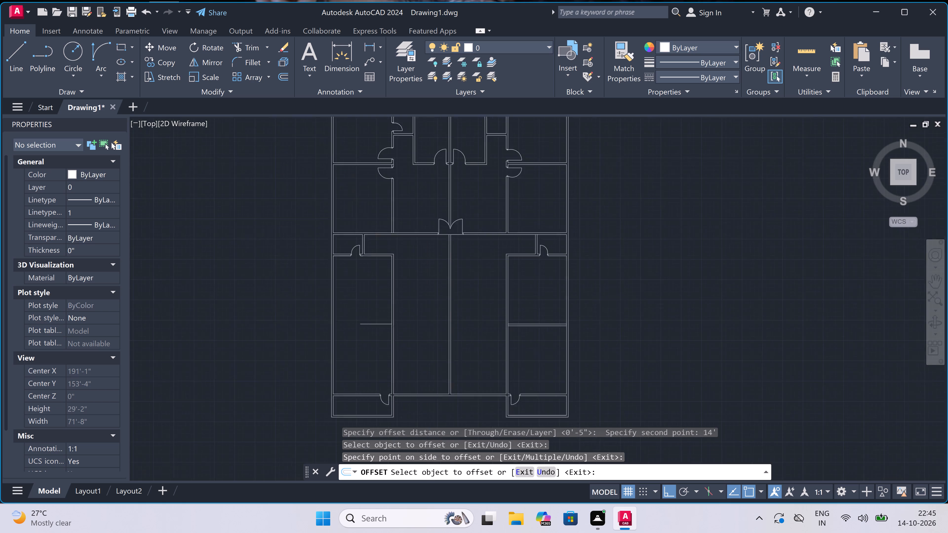
scroll(363, 322, up, 3)
key(Escape)
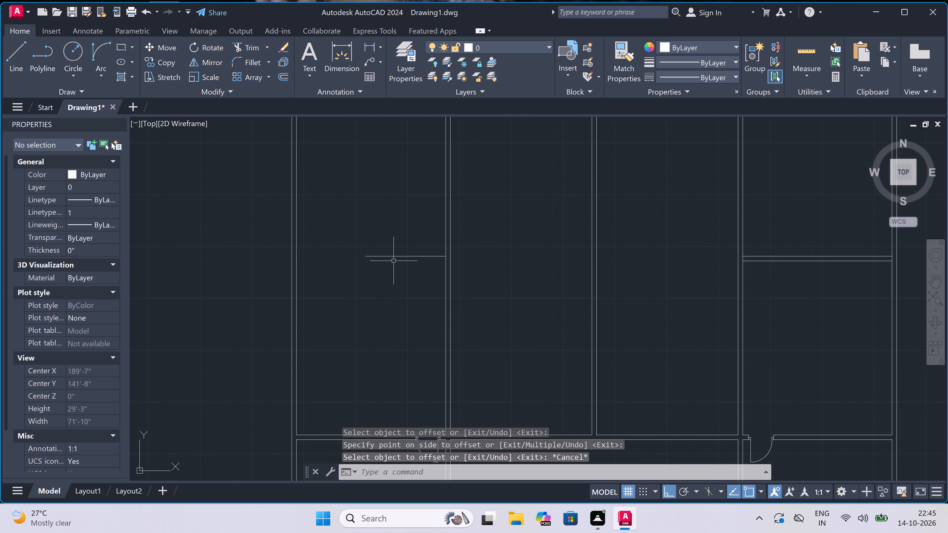
Offset the new short line in the left room 4.5" downward to give the partition its thickness.
key(space)
click(391, 257)
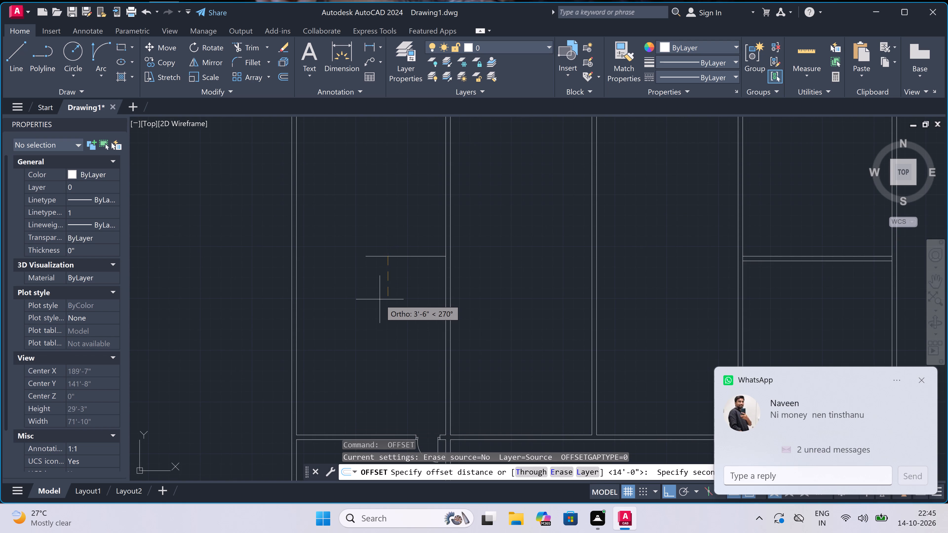
text(4.5")
key(space)
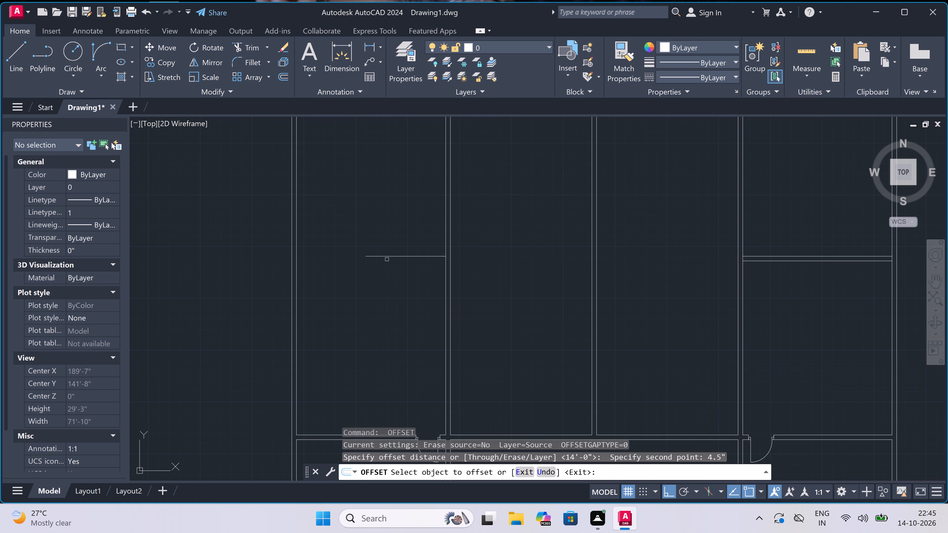
click(386, 257)
click(386, 273)
key(Escape)
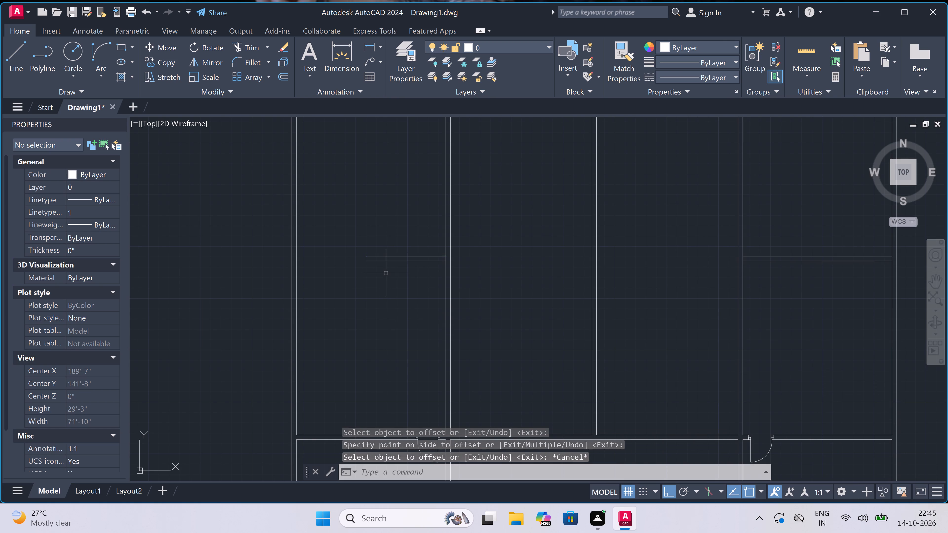
Extend both new partition lines to the left outer wall's inner face.
text(ex)
key(space)
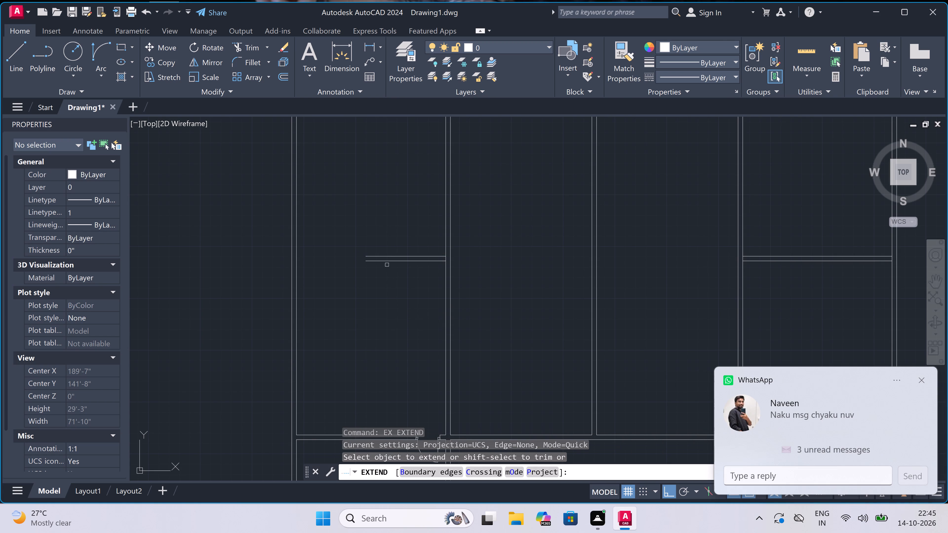
click(390, 222)
click(379, 323)
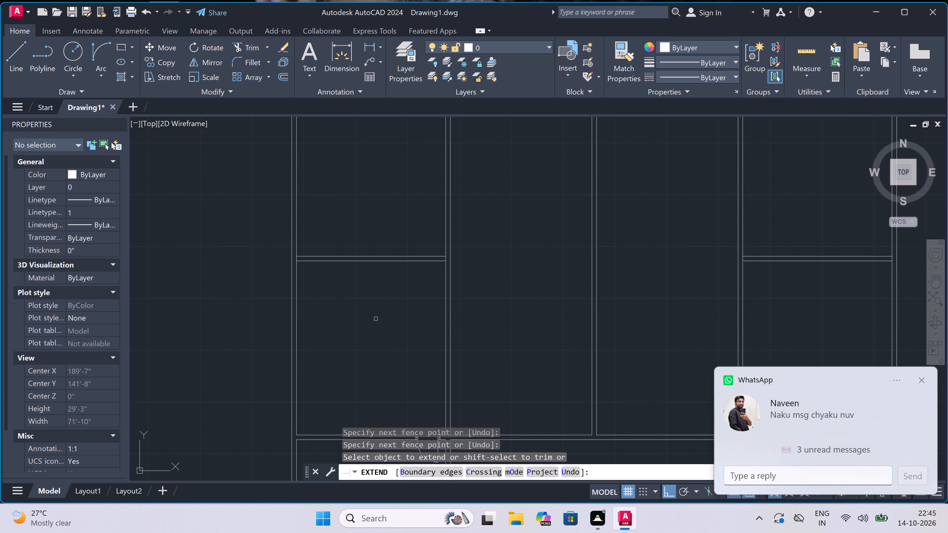
key(Escape)
From the lower partition's corner with the left room's inner wall, draw lines 7' right, 9' up and back to that wall.
scroll(375, 318, down, 2)
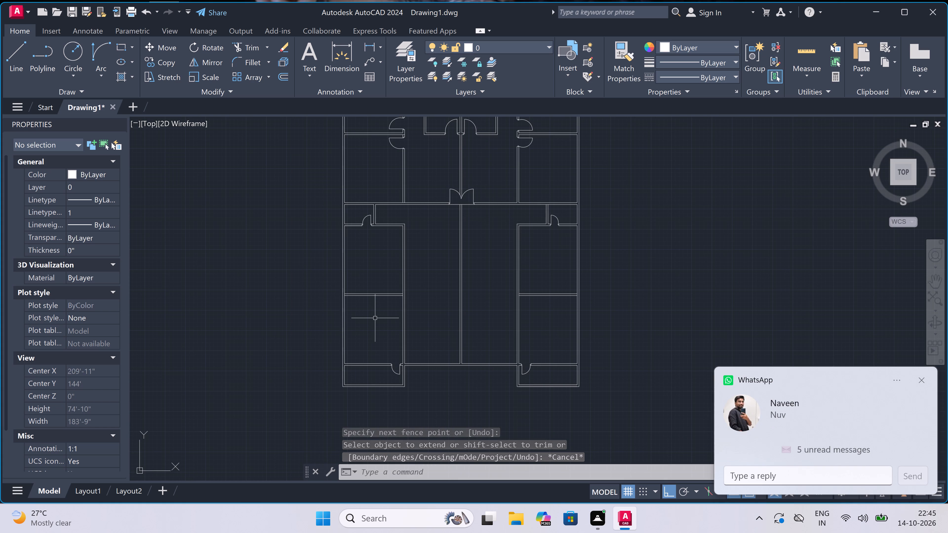
scroll(404, 346, up, 2)
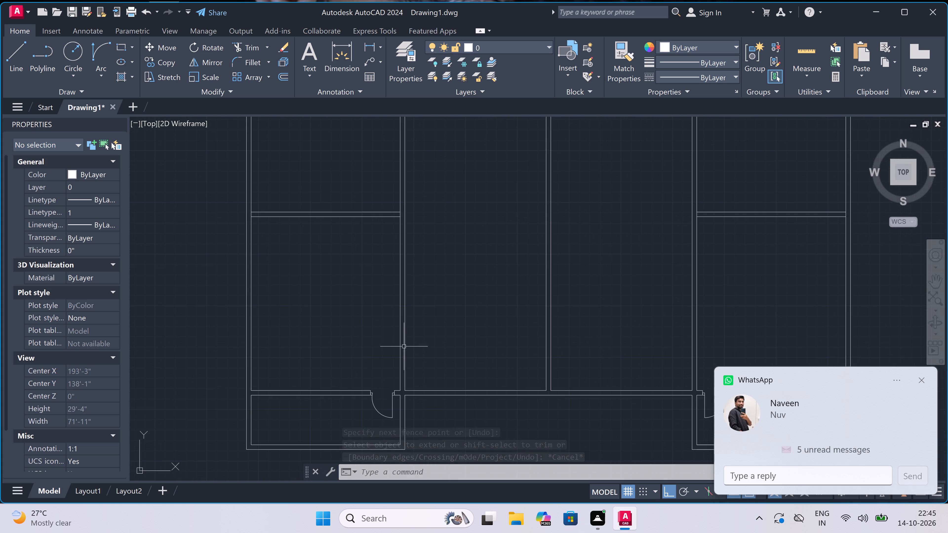
key(l)
key(space)
scroll(411, 395, up, 2)
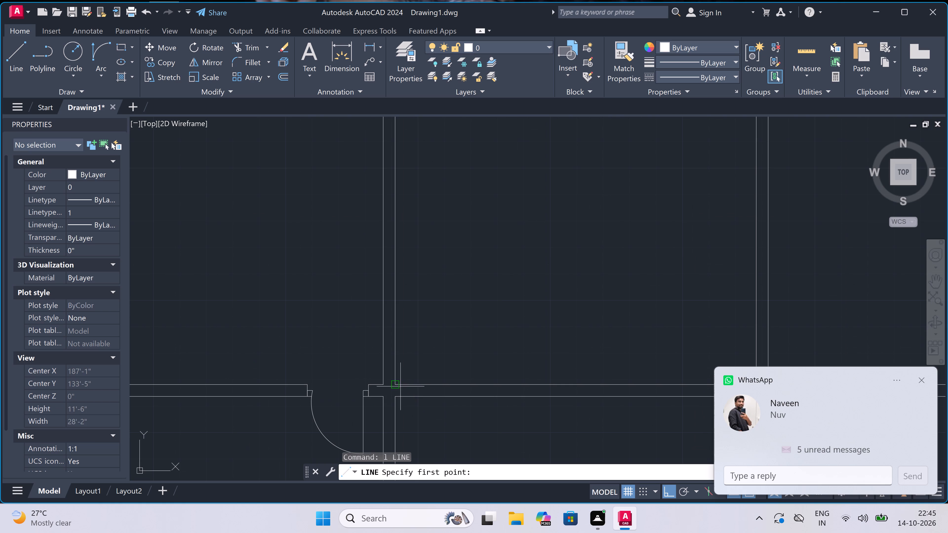
click(397, 383)
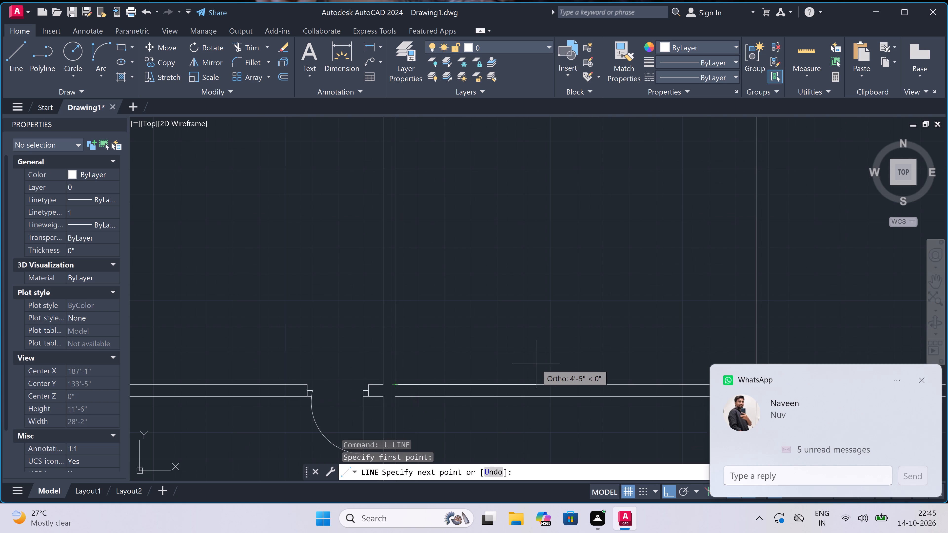
text(7')
key(space)
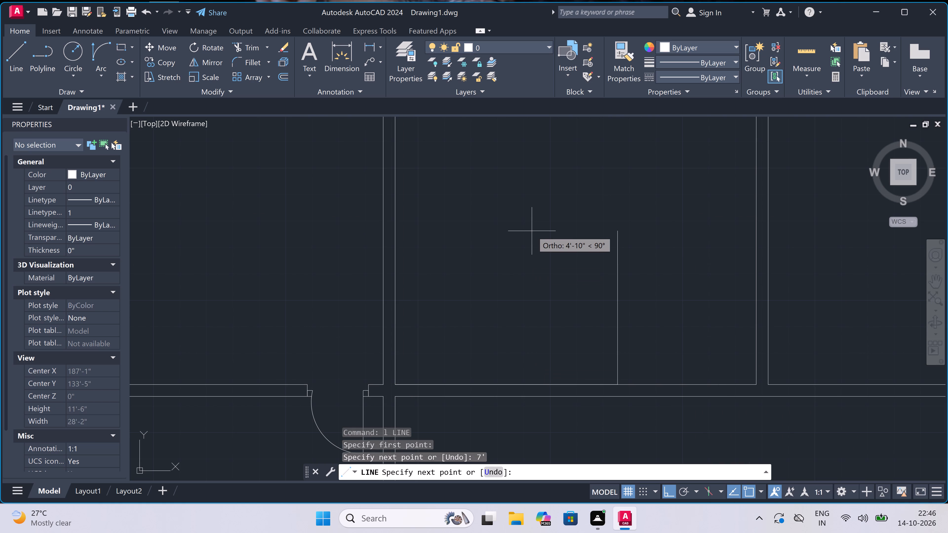
key(8)
key(BackSpace)
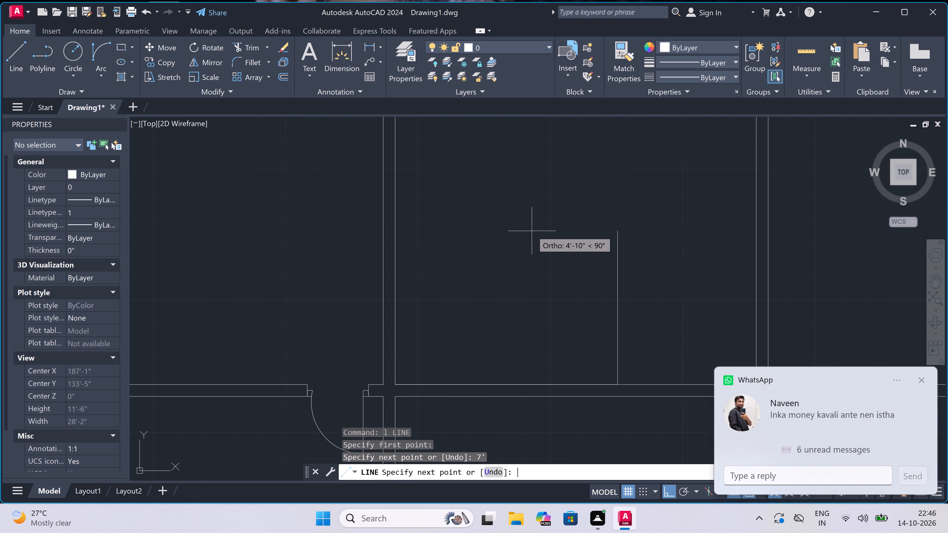
key(9)
key(apostrophe)
scroll(531, 229, down, 2)
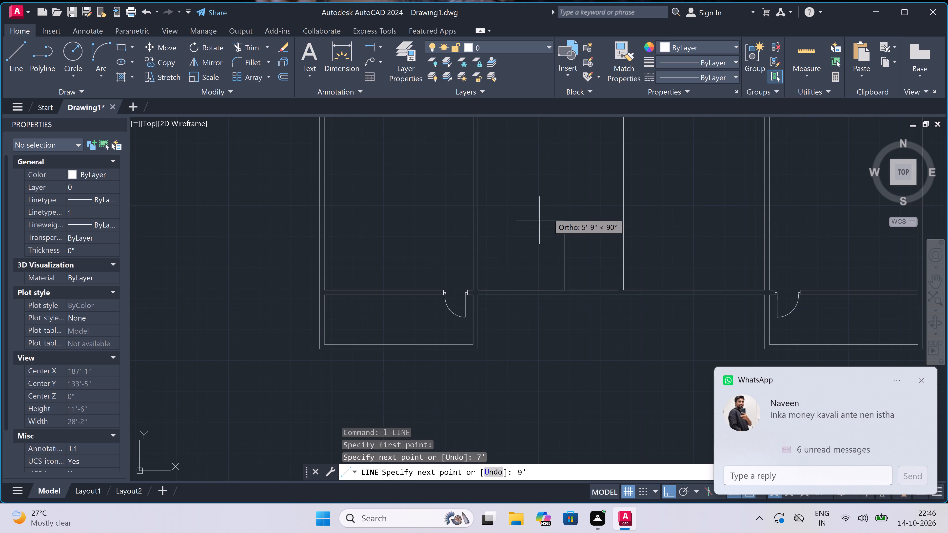
key(space)
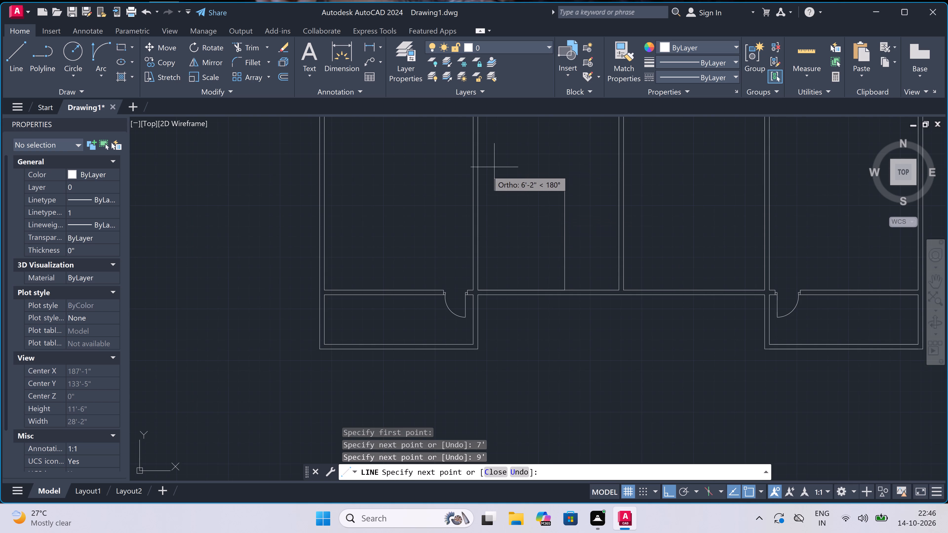
click(476, 176)
Continue the line 4.5" up the wall, across to align with the 7' by 9' outline's upper corner, and 4.5" beyond it.
scroll(476, 176, down, 2)
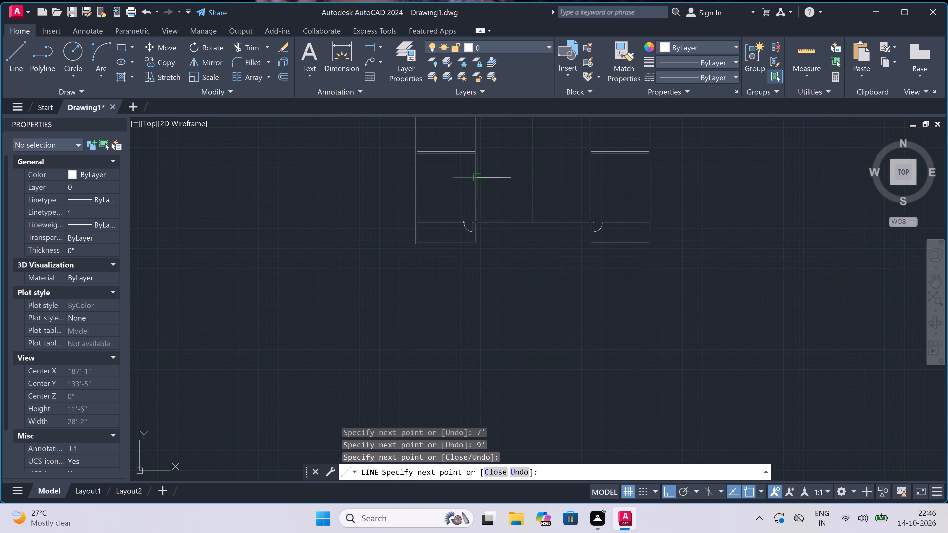
scroll(478, 169, up, 3)
text(4.5")
key(space)
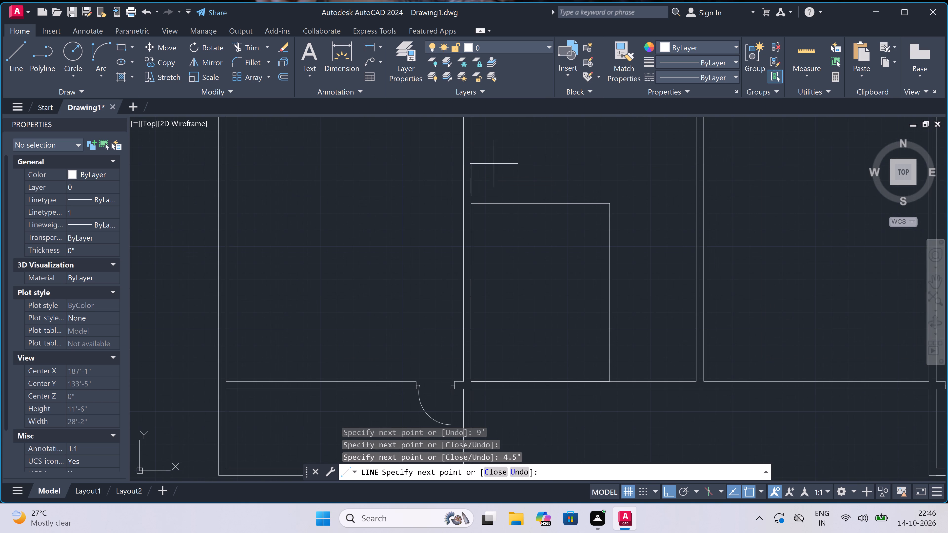
scroll(609, 180, up, 4)
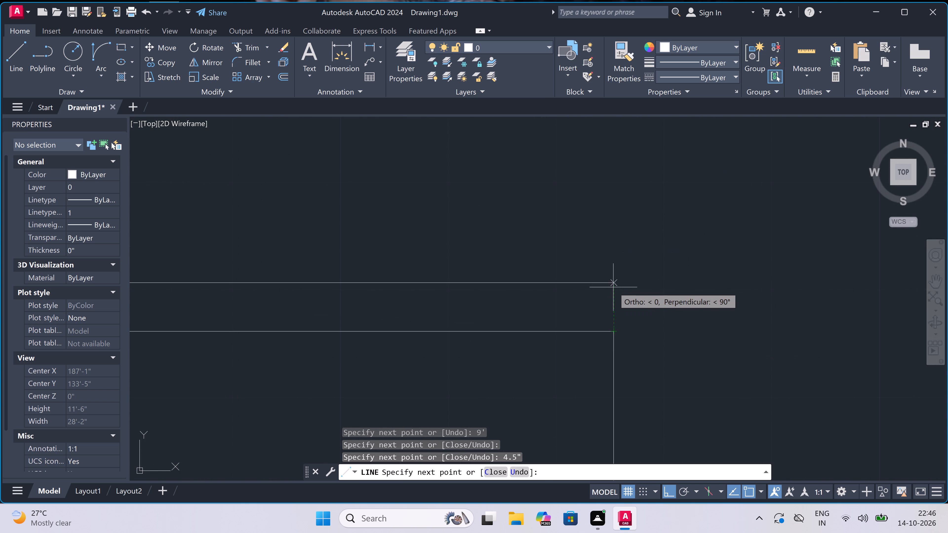
drag(612, 287, 620, 283)
text(4.5")
key(space)
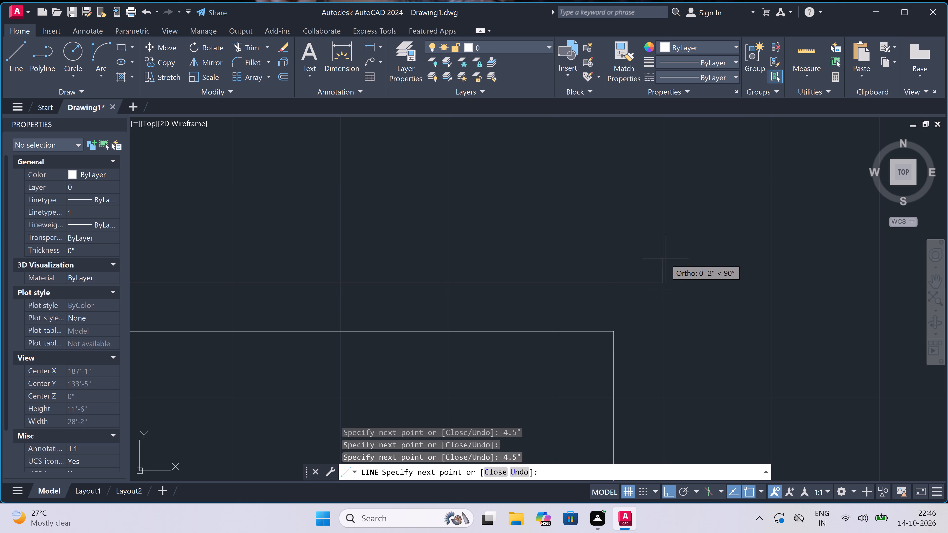
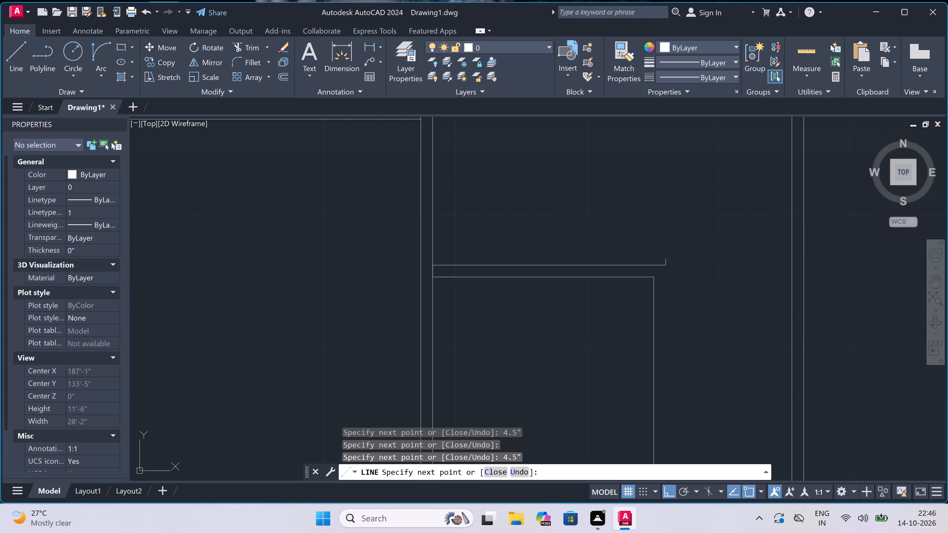
Continue the line from its 4.5" overhang straight down to the bottom wall's upper line, completing the left enclosure's outer face.
scroll(646, 274, up, 2)
scroll(699, 285, down, 4)
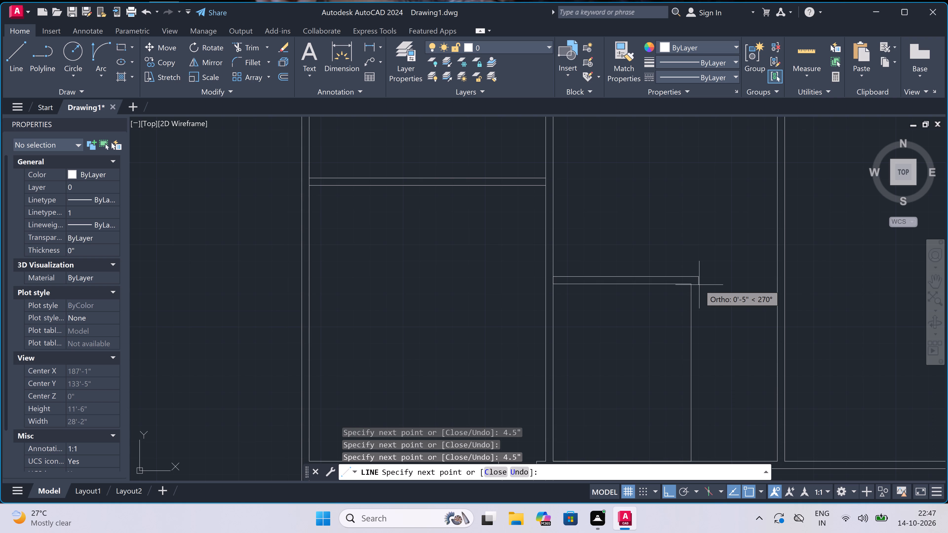
scroll(672, 271, down, 3)
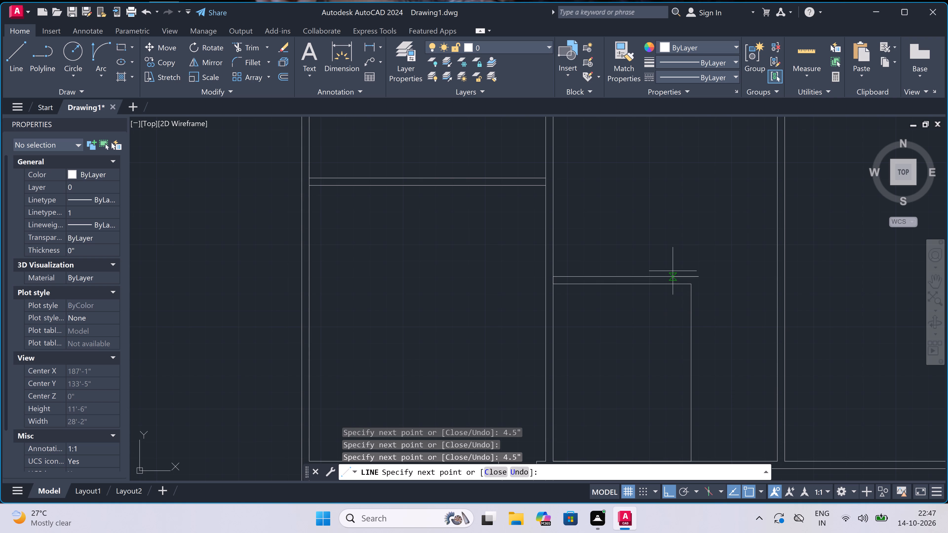
scroll(694, 314, up, 4)
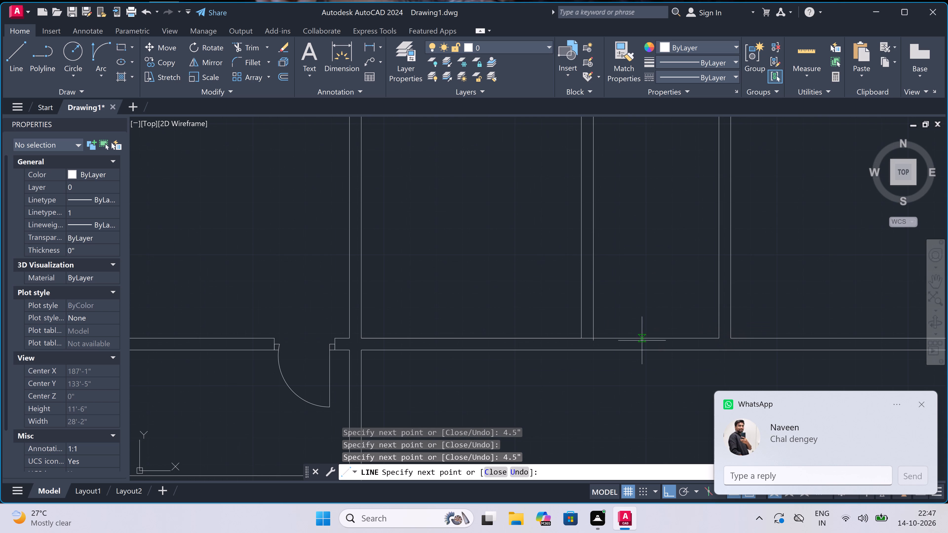
click(593, 341)
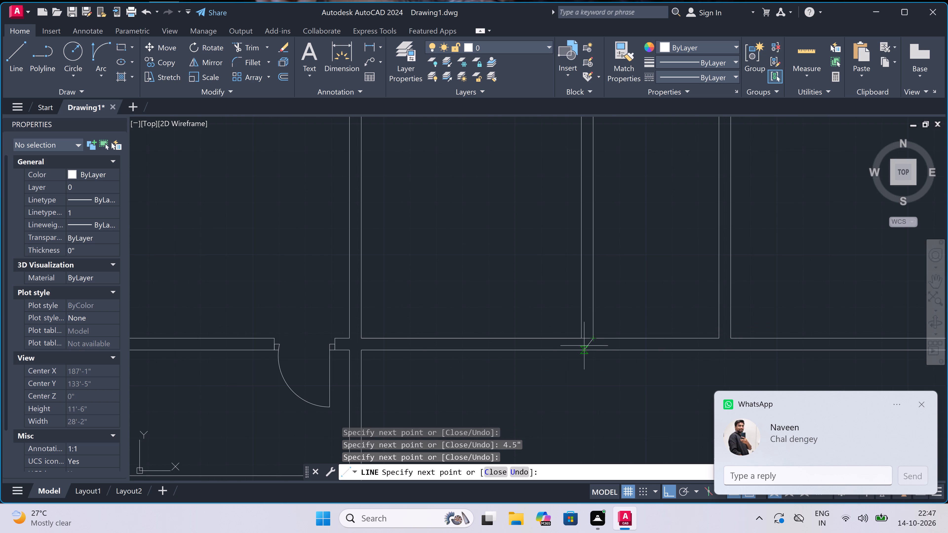
key(Escape)
In the right middle room, from the lower corner at its right wall, draw lines 7' left, 9' up and back to that wall.
scroll(388, 350, down, 4)
key(space)
scroll(502, 343, up, 3)
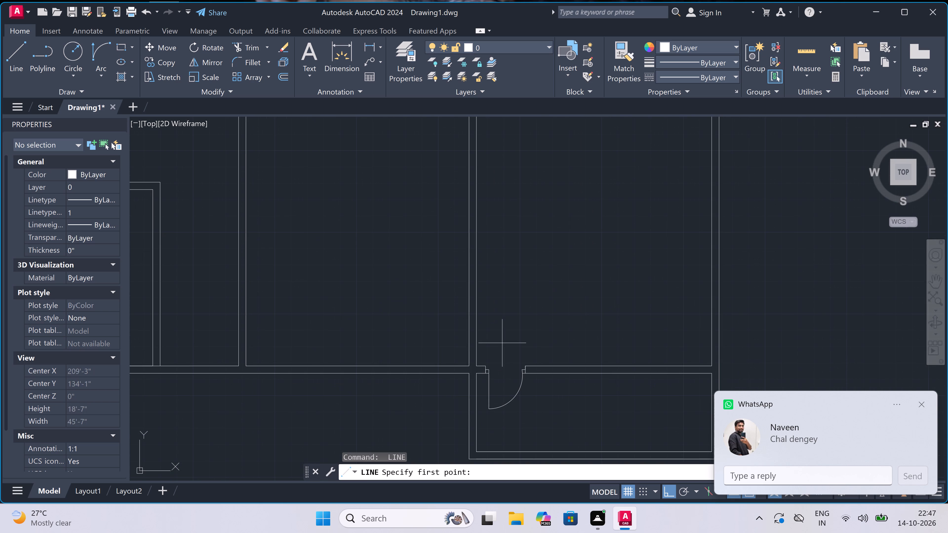
drag(471, 363, 468, 364)
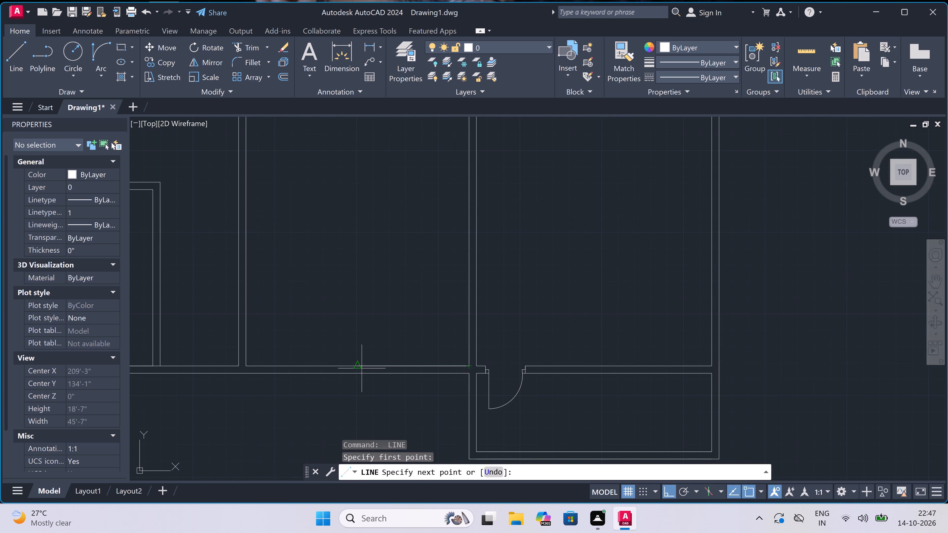
text(7')
key(space)
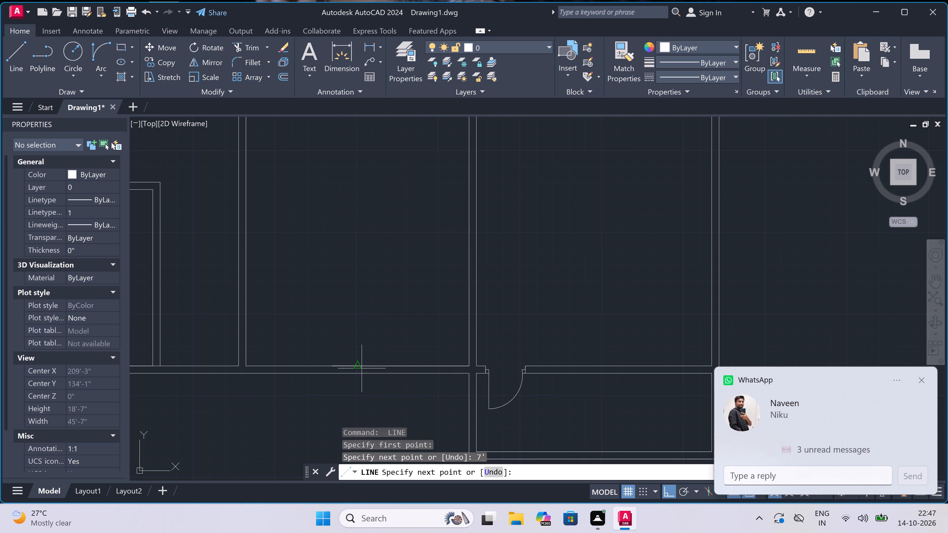
text(9')
key(space)
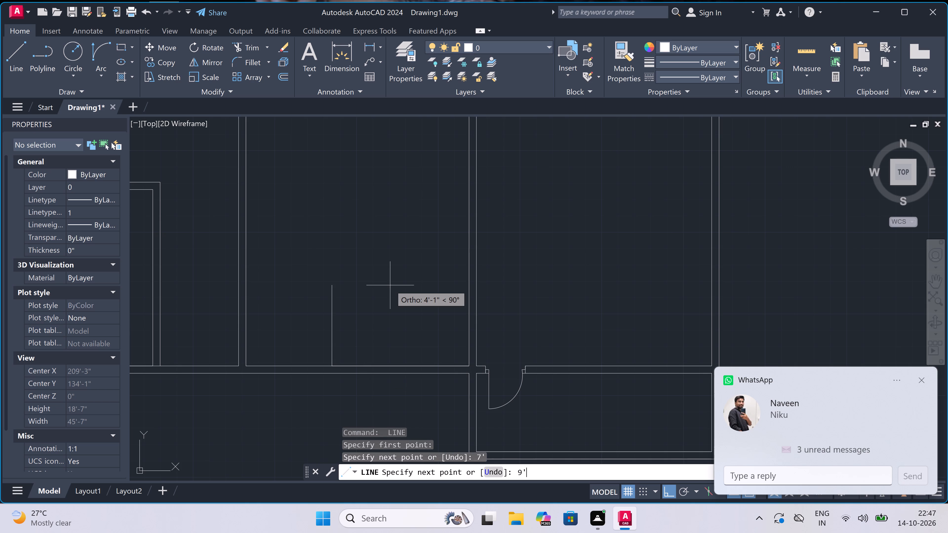
click(471, 193)
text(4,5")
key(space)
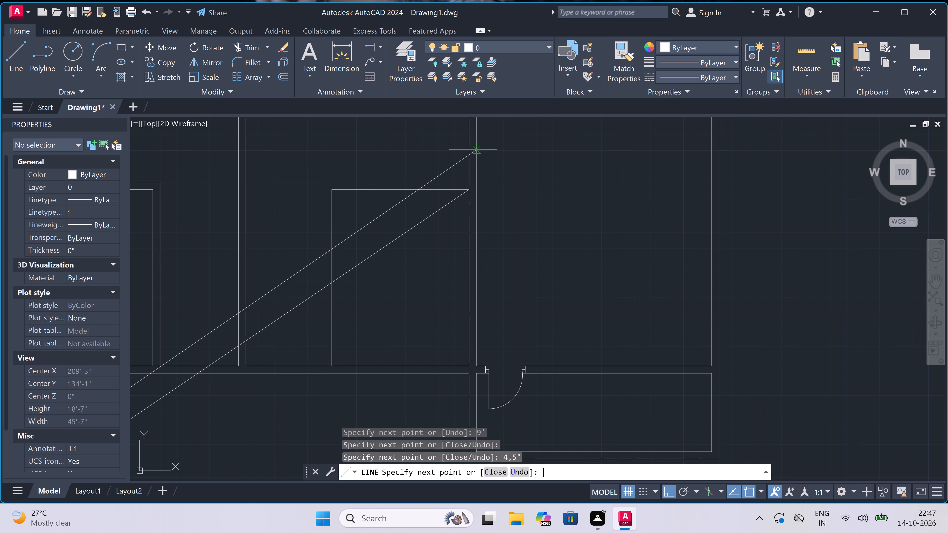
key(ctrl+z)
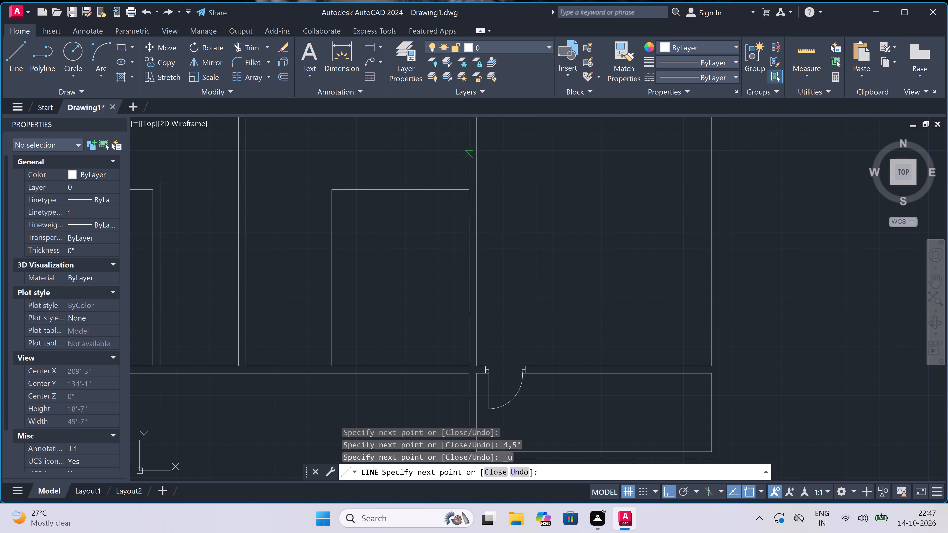
Continue the line 4.5" up the wall, across to the outline's upper corner alignment, 4.5" beyond, and down to the bottom wall.
text(4.5")
key(space)
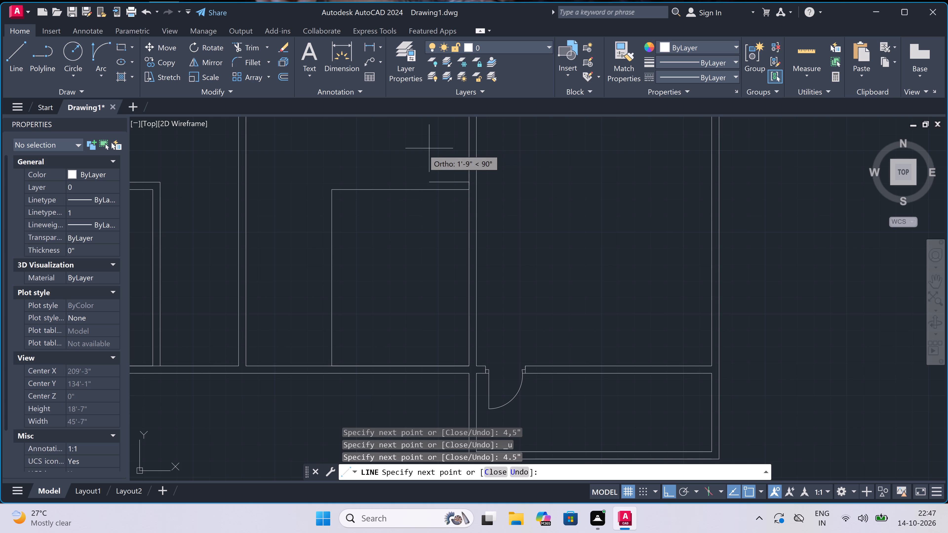
scroll(314, 176, up, 3)
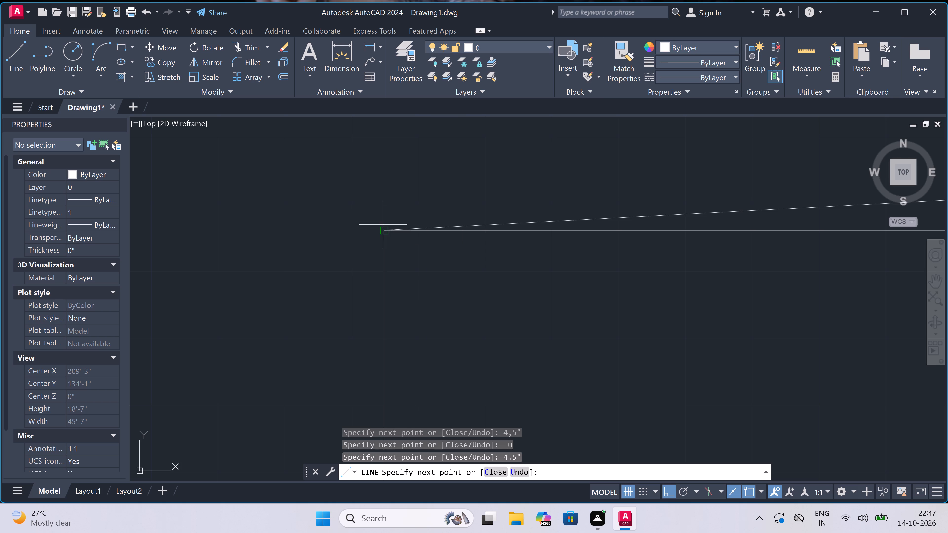
click(382, 198)
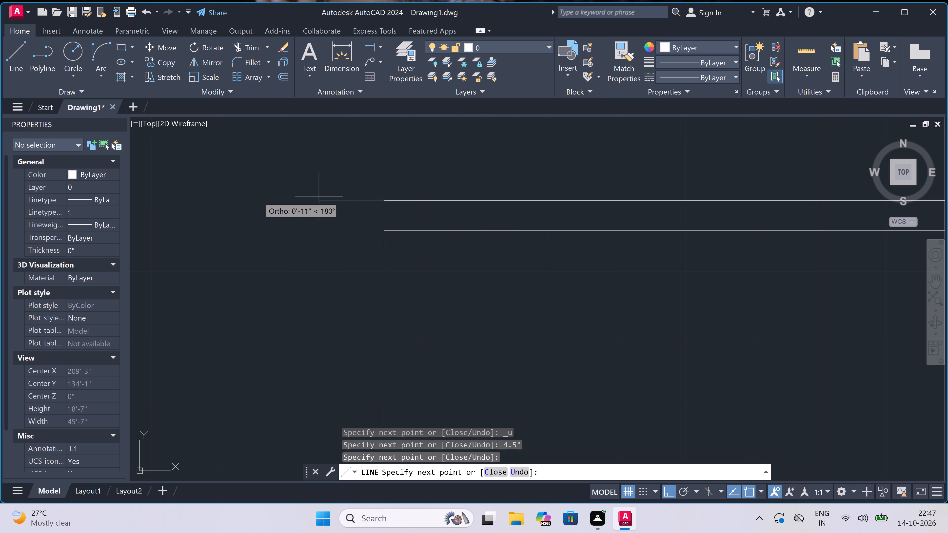
text(4.5")
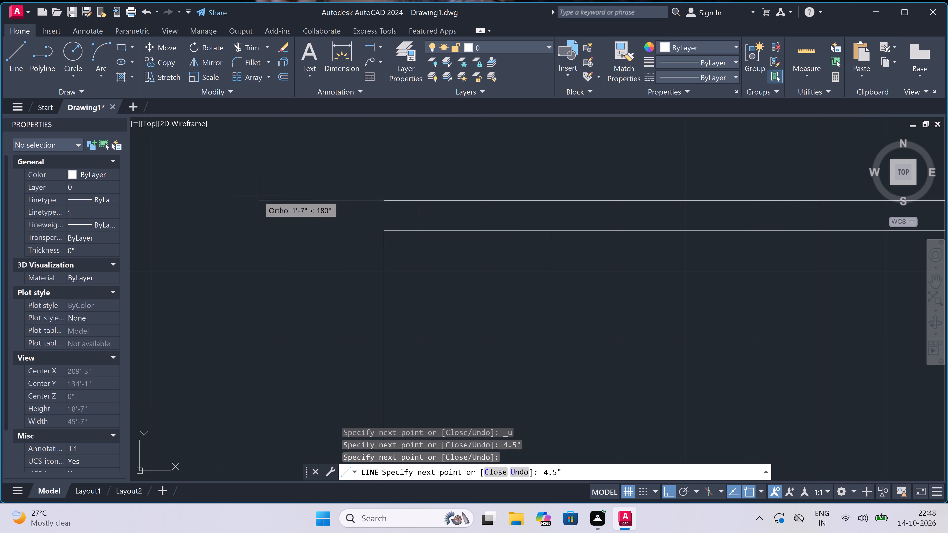
key(space)
scroll(262, 146, down, 4)
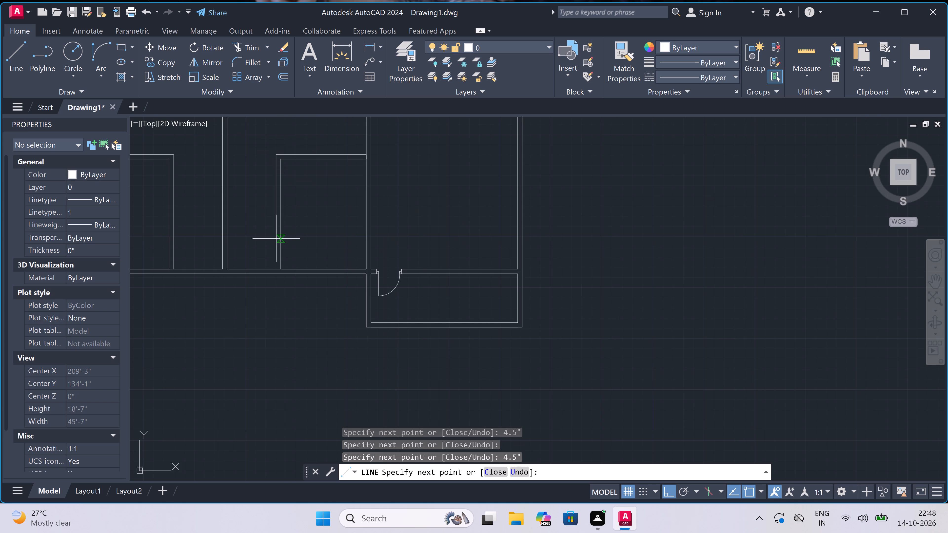
scroll(269, 259, up, 4)
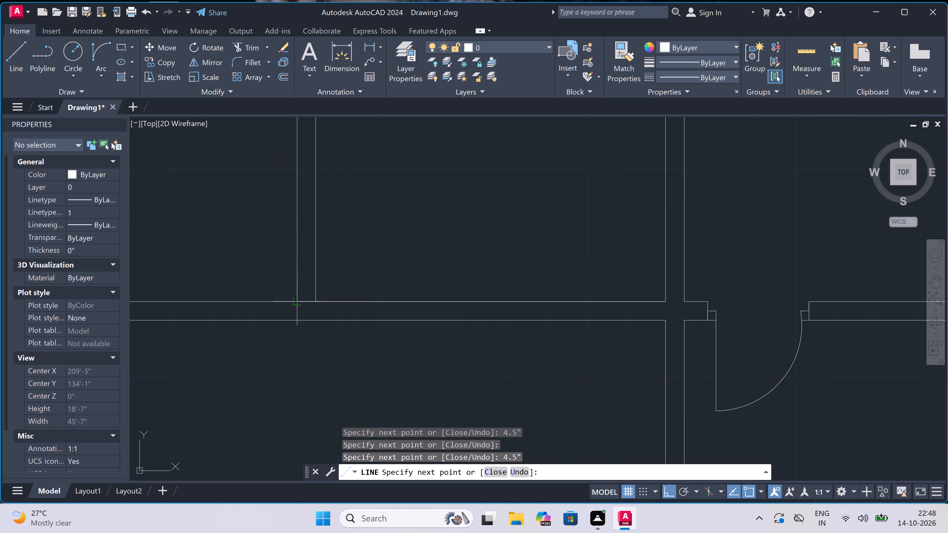
click(294, 300)
key(Escape)
From the left enclosure's inner line, draw down through the bottom wall, 4' further, across to the right enclosure's inner line, and up to the wall.
scroll(427, 284, down, 4)
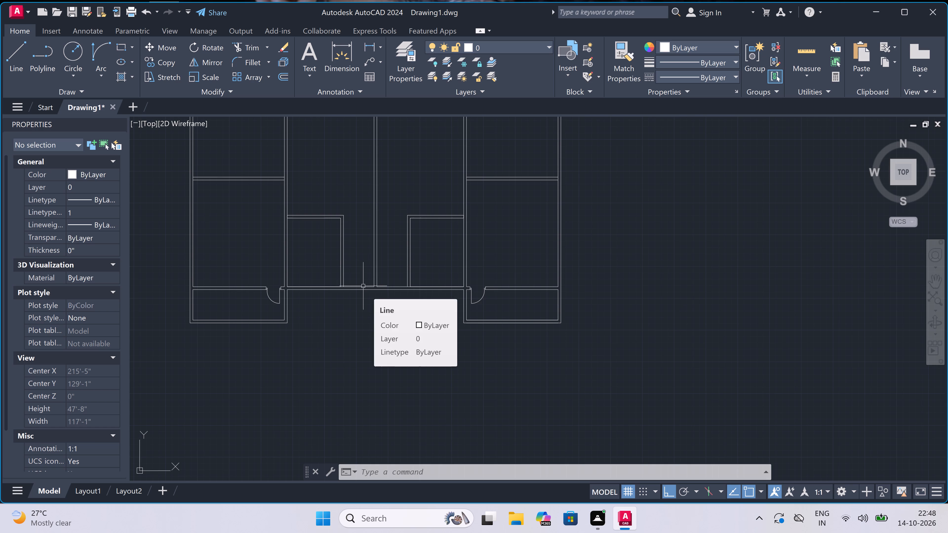
key(l)
key(space)
scroll(340, 288, up, 1)
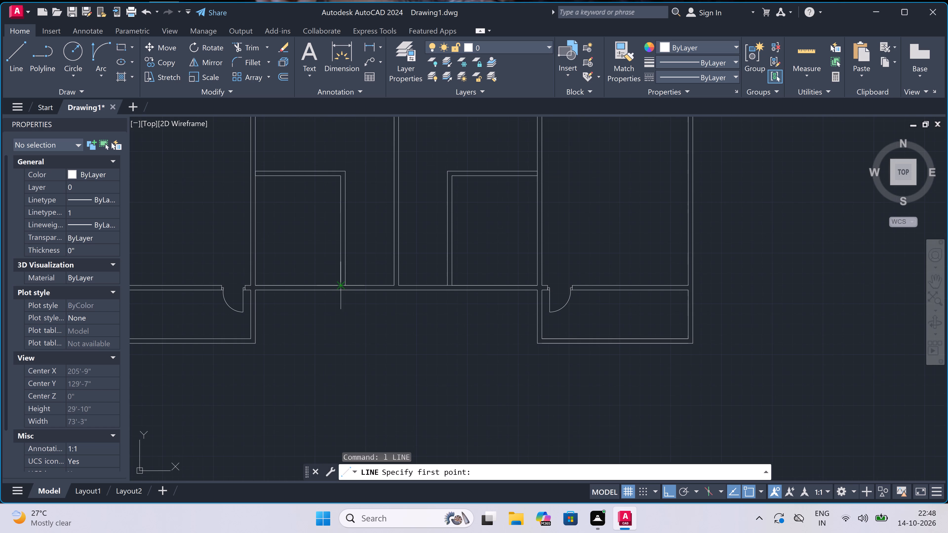
click(340, 285)
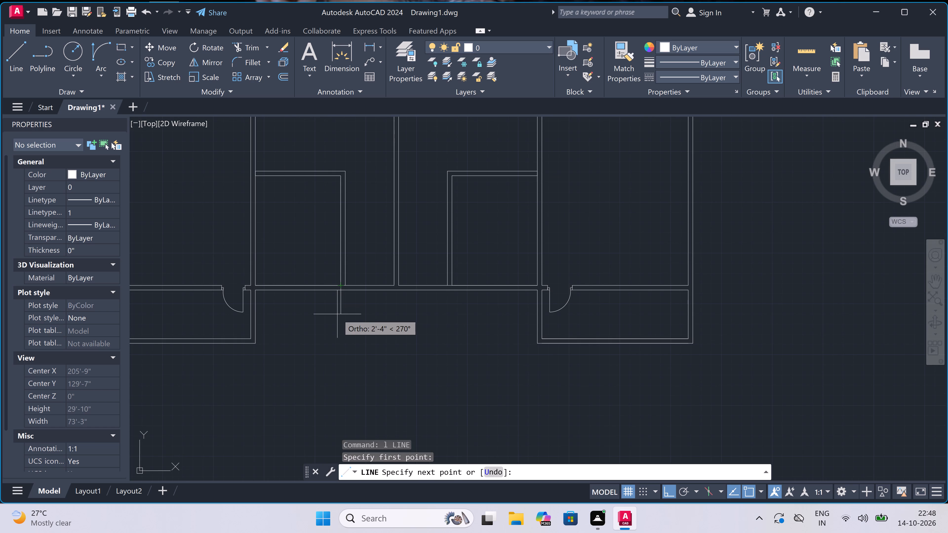
scroll(337, 314, up, 2)
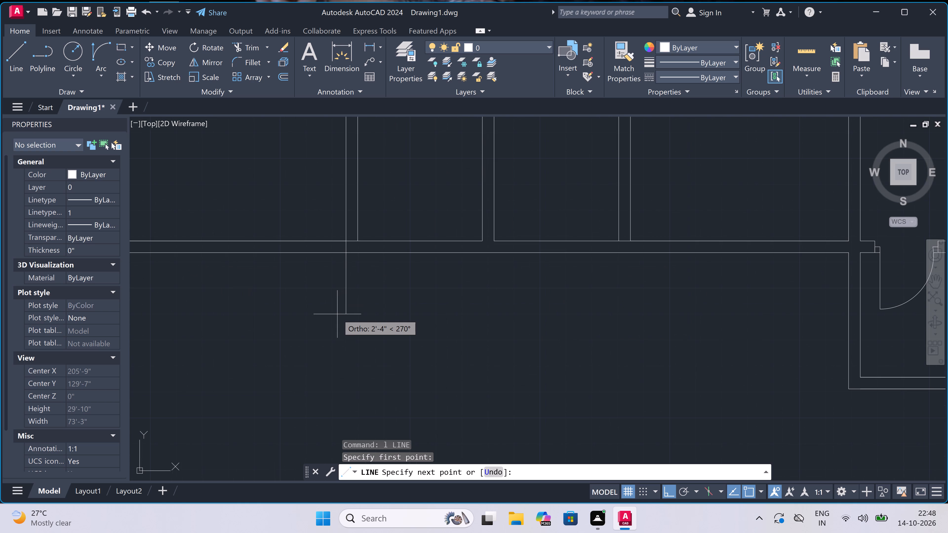
click(345, 252)
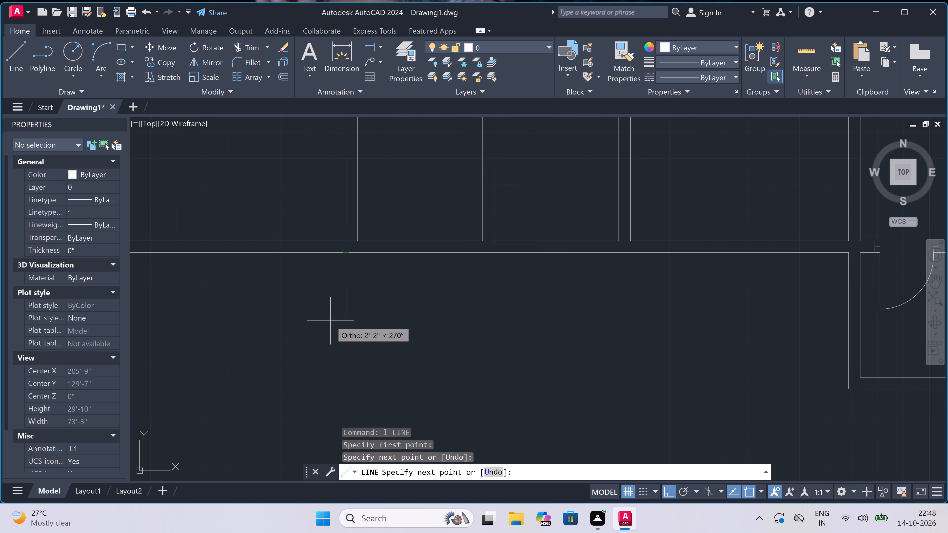
text(4')
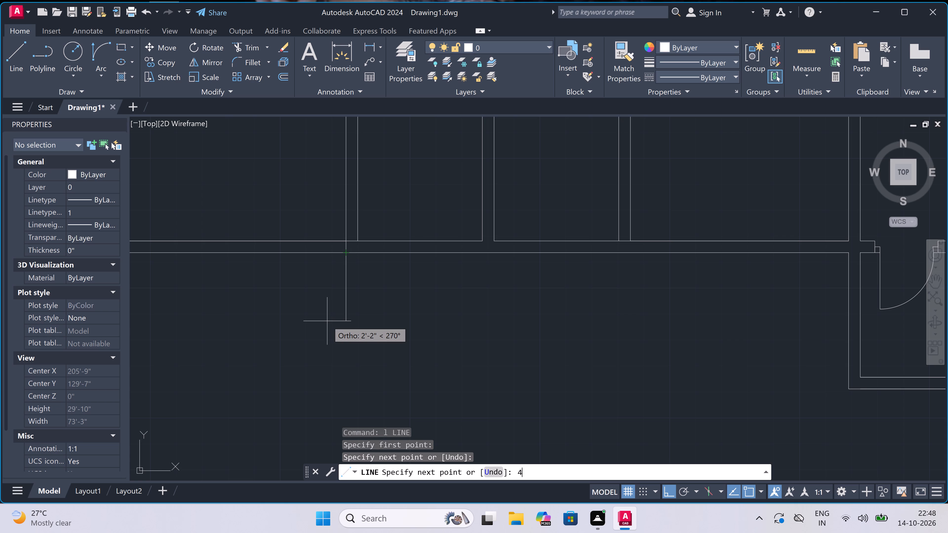
key(space)
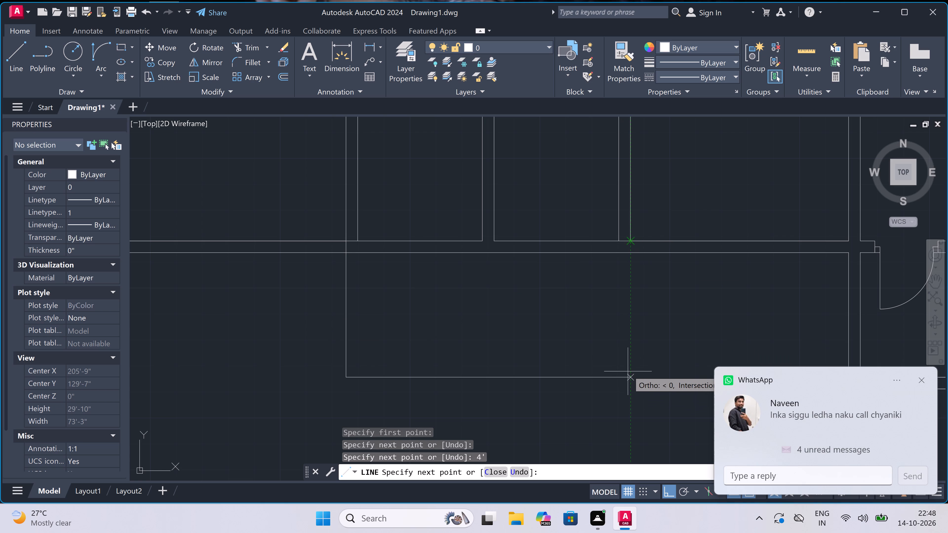
double_click(629, 375)
double_click(631, 242)
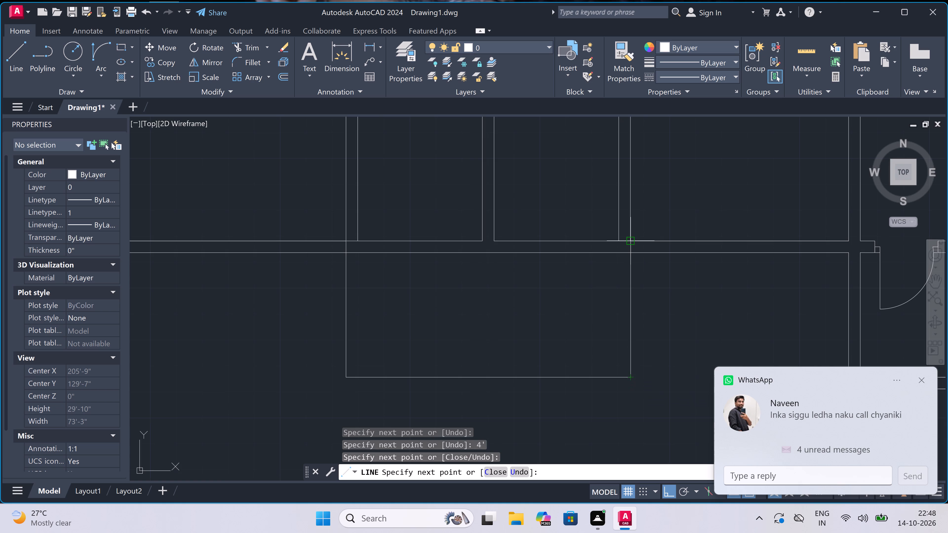
Continue the line 4.5" left, down to the projection's bottom line, 4.5" up, across to its left side, and 4.5" back.
text(4.5)
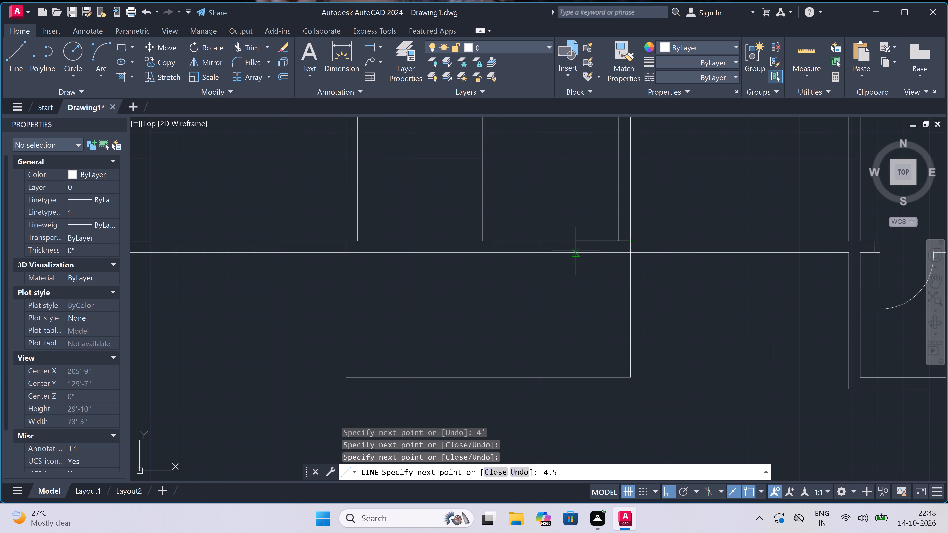
text(")
key(space)
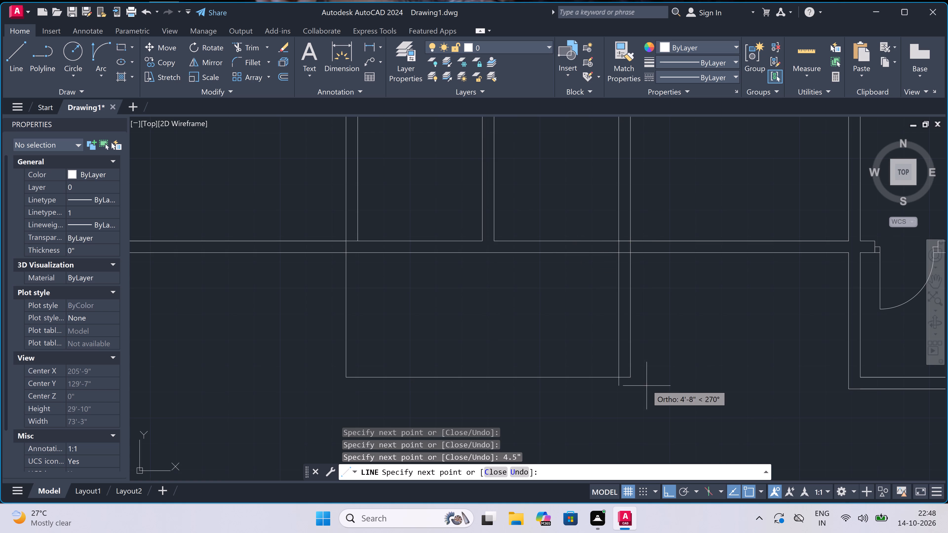
click(619, 379)
text(4.5")
key(space)
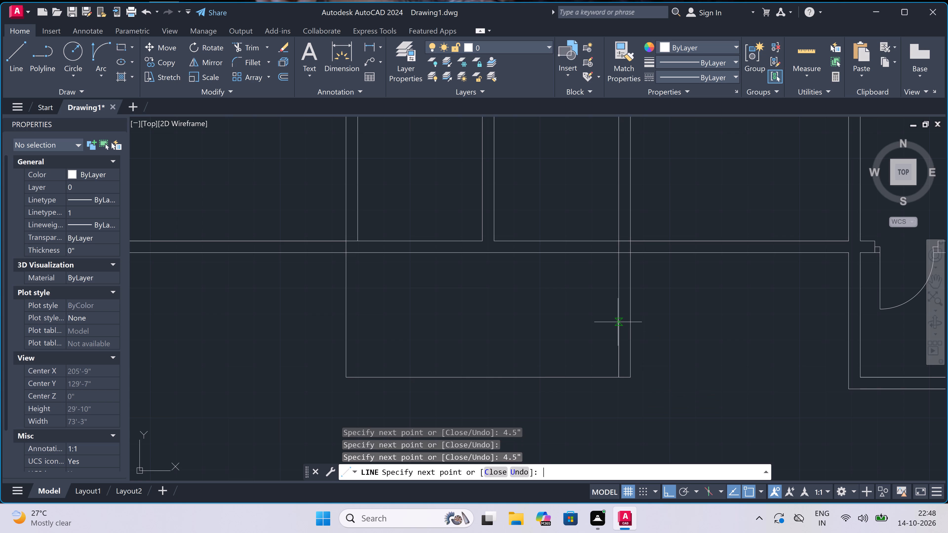
click(342, 364)
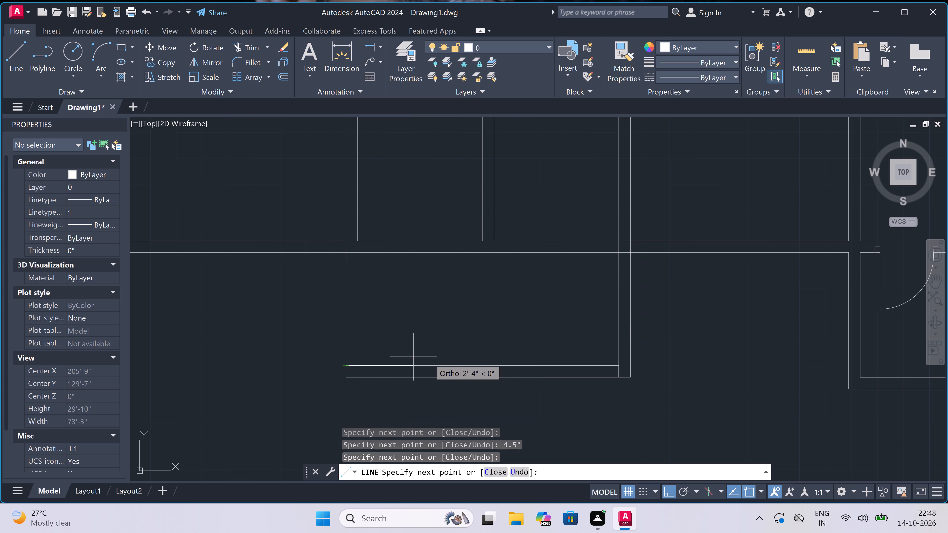
text(4.5")
key(space)
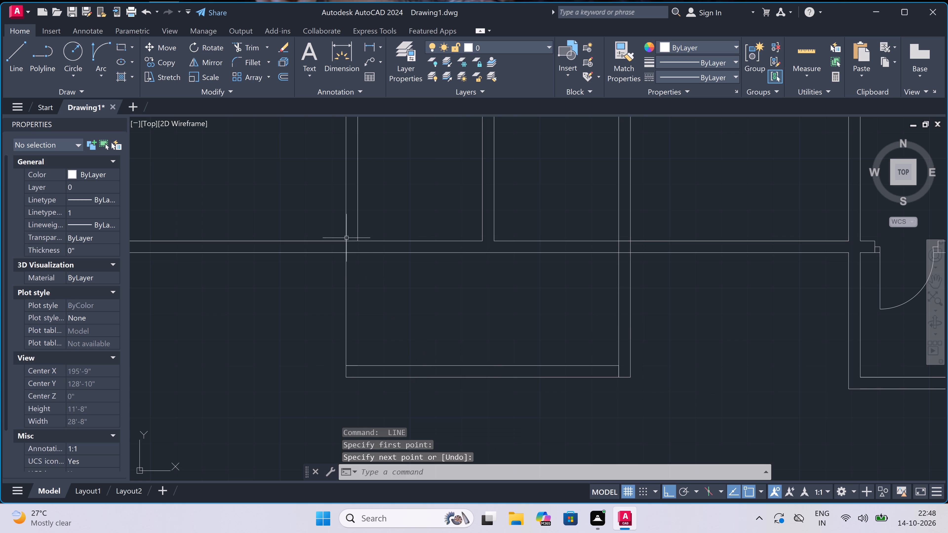
Draw a line from the foot of the left enclosure's outer face down to the projection's inner bottom line.
key(space)
click(355, 239)
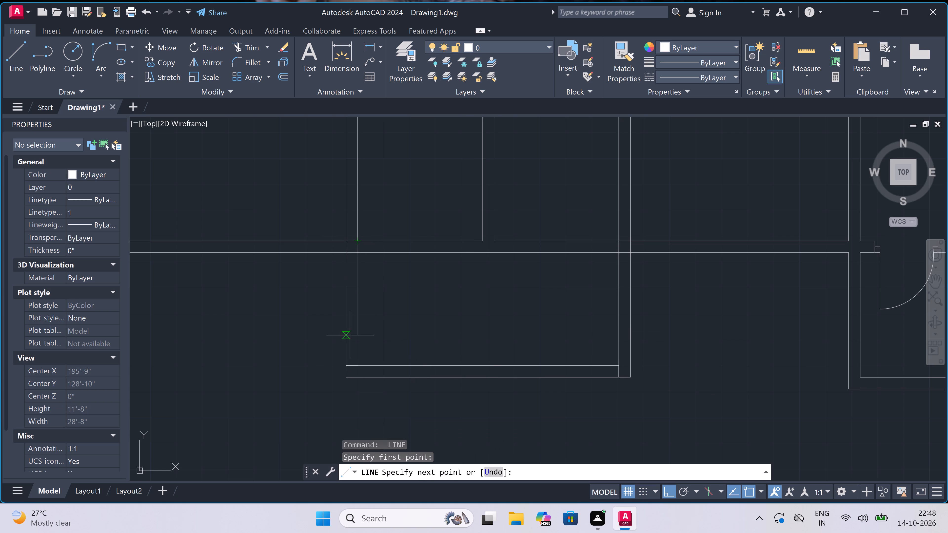
click(358, 365)
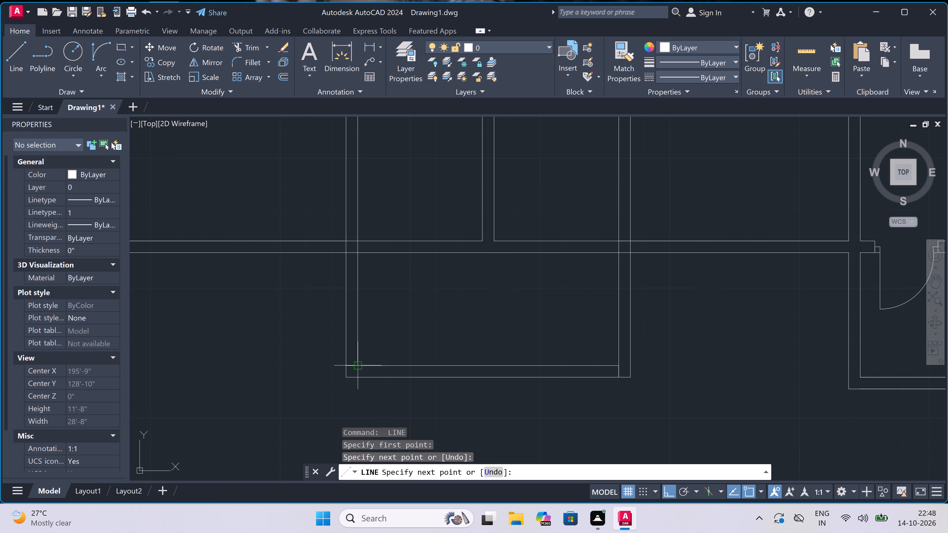
key(Escape)
Trim away the bottom wall lines where they cross the left side wall of the projection.
scroll(396, 322, down, 4)
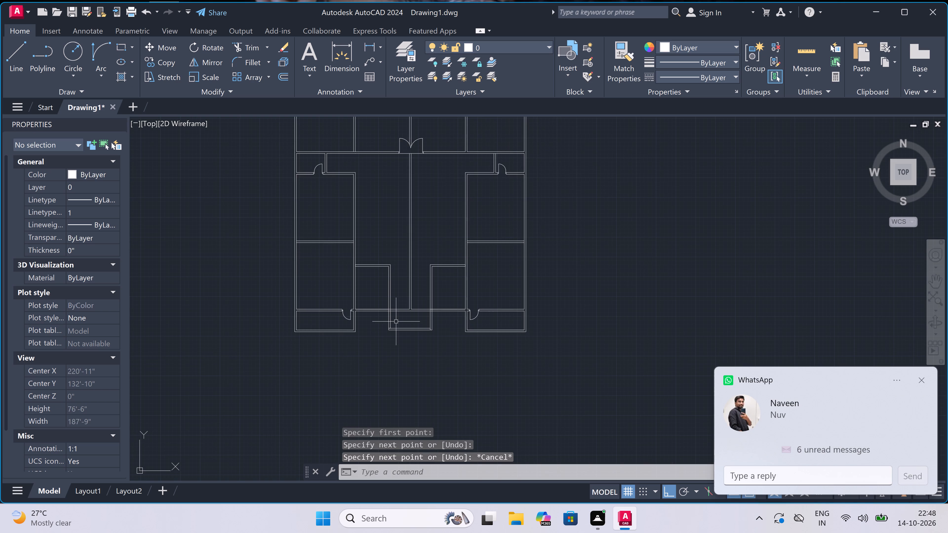
scroll(398, 320, up, 1)
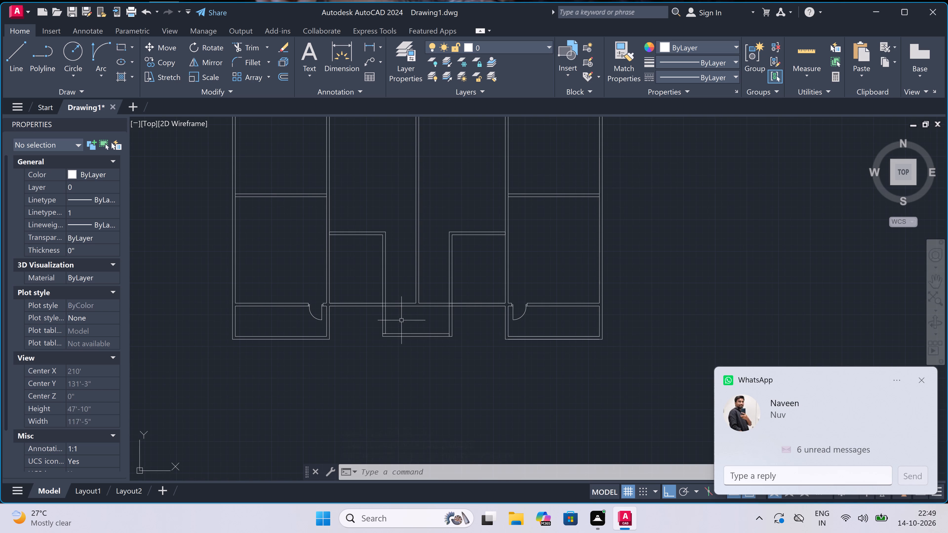
scroll(401, 320, up, 1)
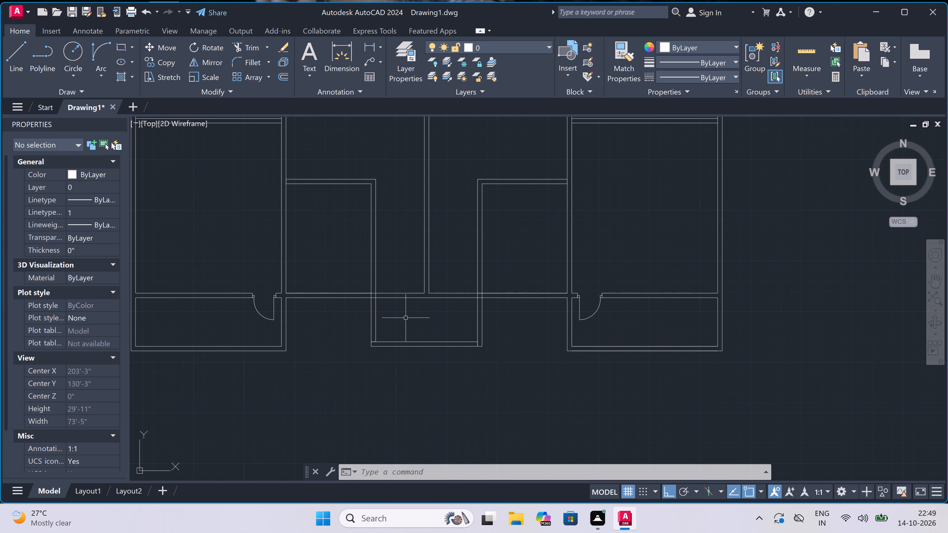
text(tr)
key(space)
scroll(376, 302, up, 3)
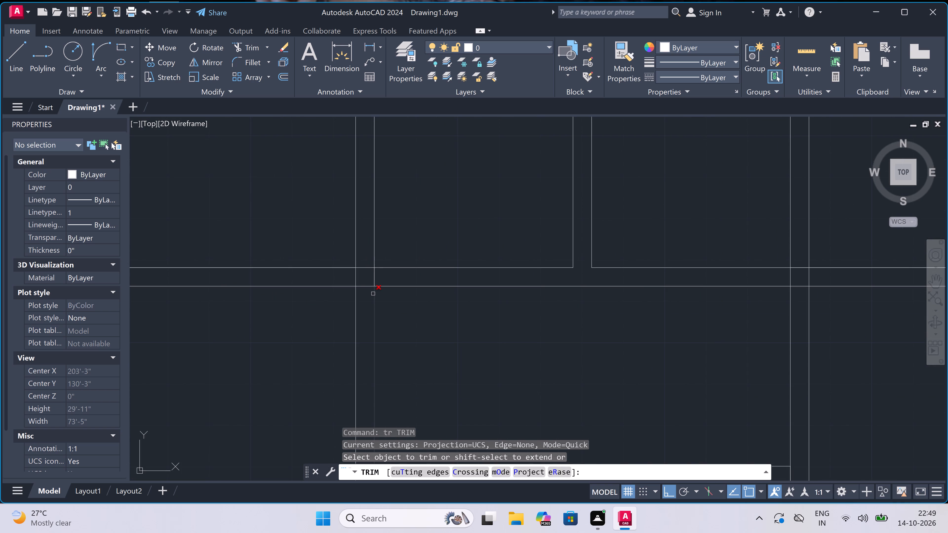
click(362, 246)
scroll(363, 316, down, 5)
scroll(360, 329, up, 3)
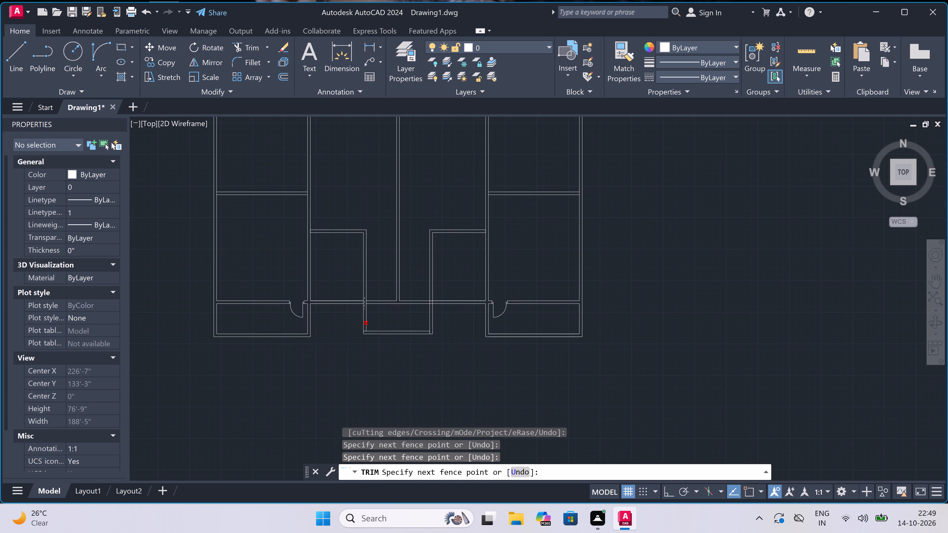
scroll(360, 329, up, 1)
click(380, 345)
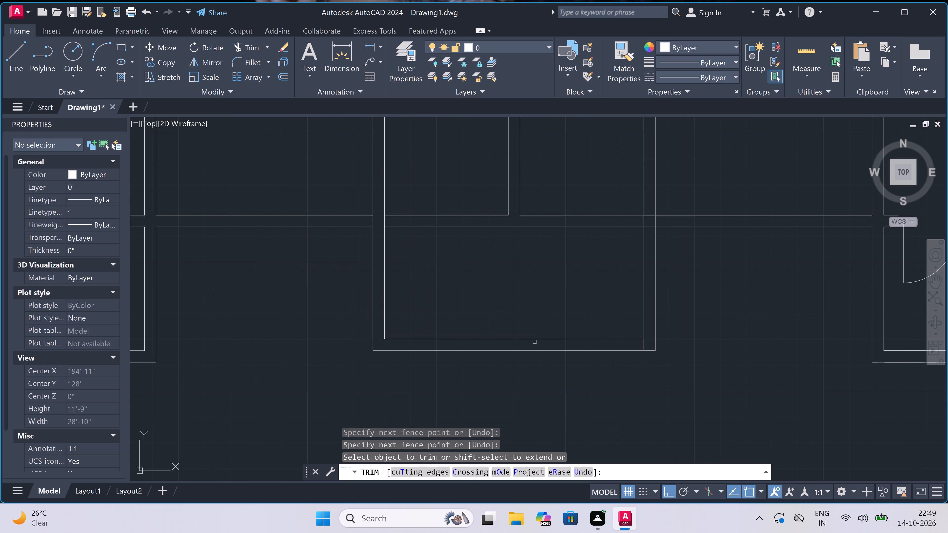
Trim the leftover line stub between the inner and outer lines at the projection's lower right corner.
click(642, 342)
click(646, 343)
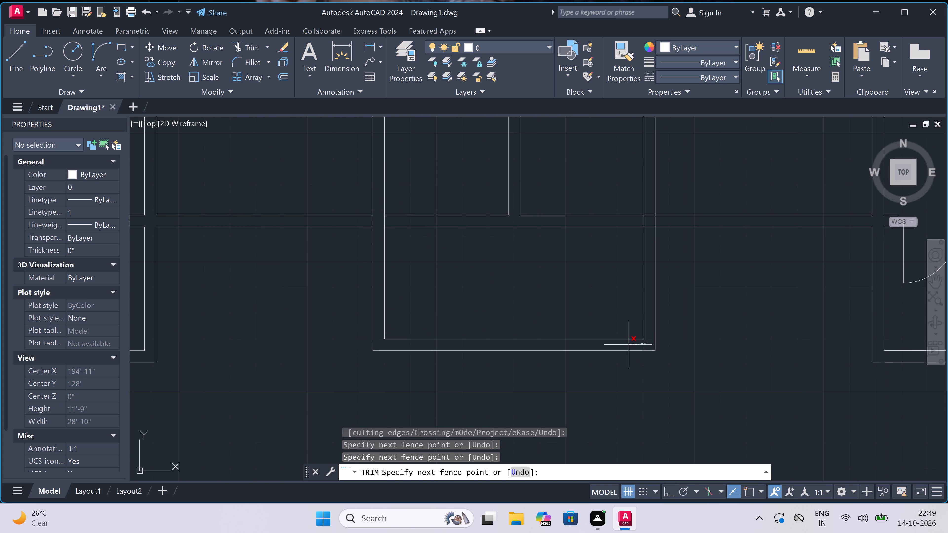
click(628, 345)
scroll(437, 346, down, 2)
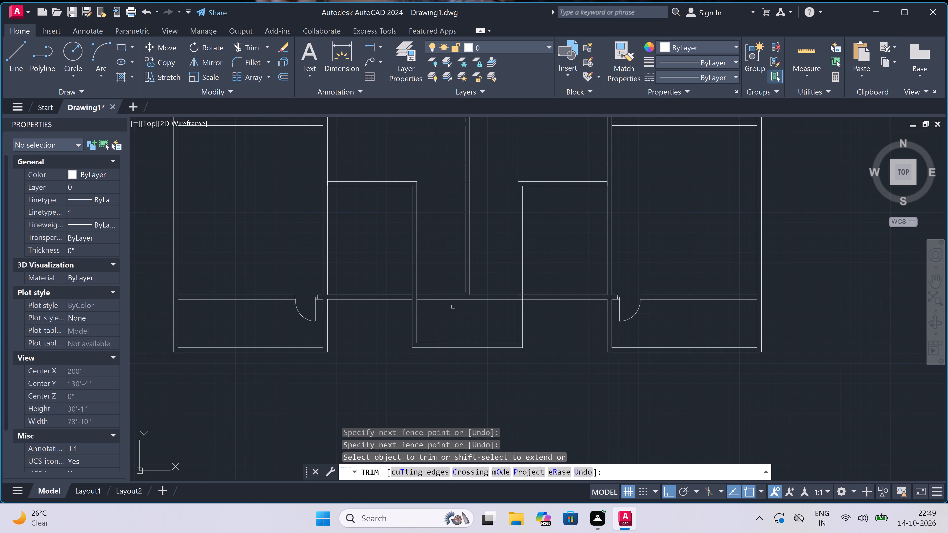
Trim the bottom wall's lower line across the projection and clean its junction with the right side wall.
click(453, 301)
scroll(521, 303, up, 3)
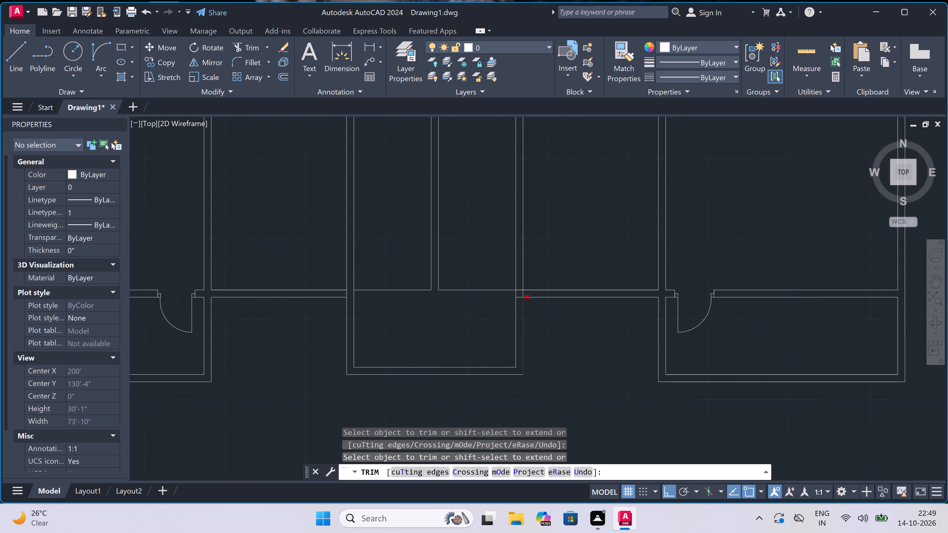
click(521, 303)
click(521, 266)
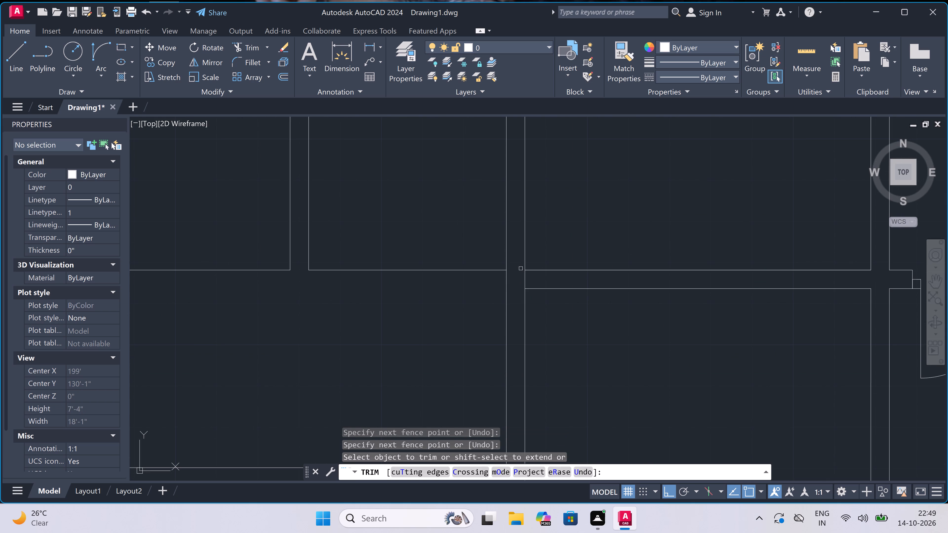
scroll(520, 289, up, 1)
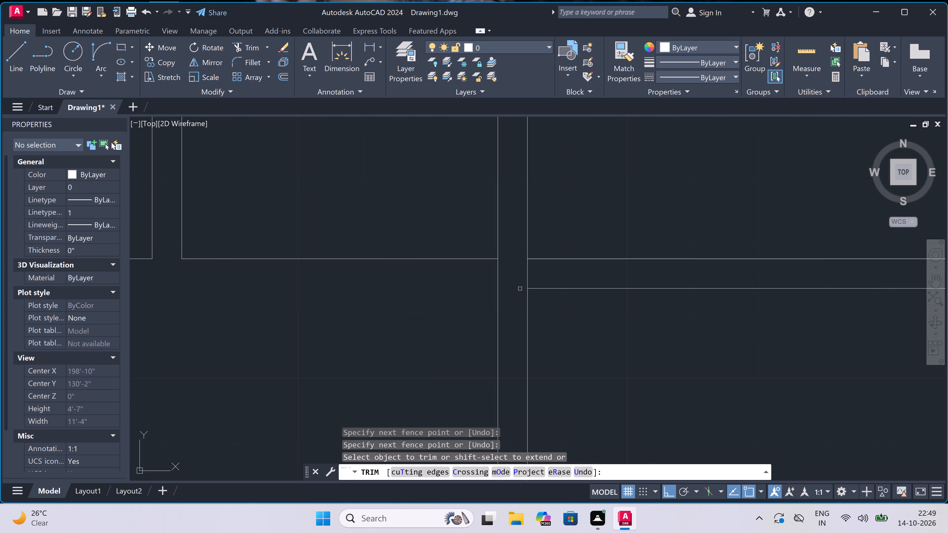
click(515, 278)
click(541, 274)
Trim the projection's left outer line between the two bottom wall lines to open that wall junction.
scroll(541, 274, down, 3)
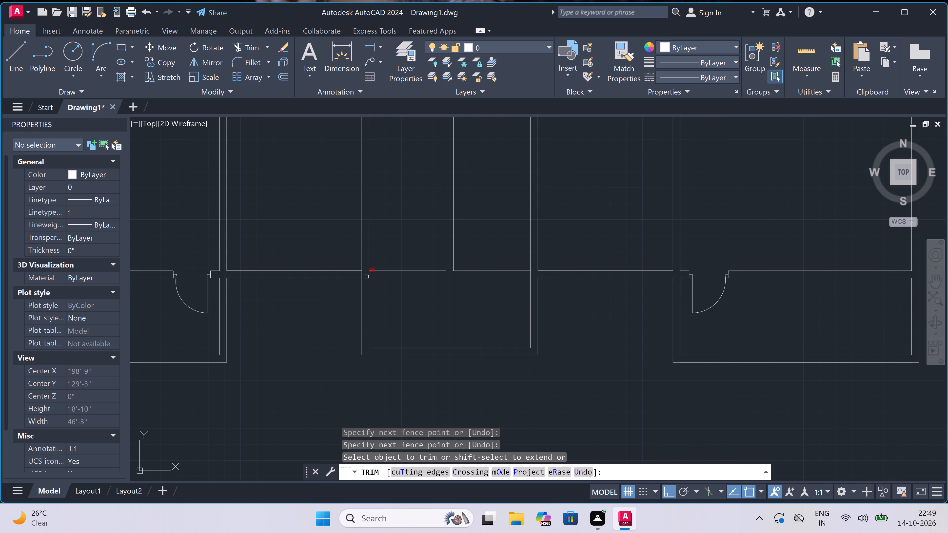
scroll(366, 277, up, 2)
click(357, 269)
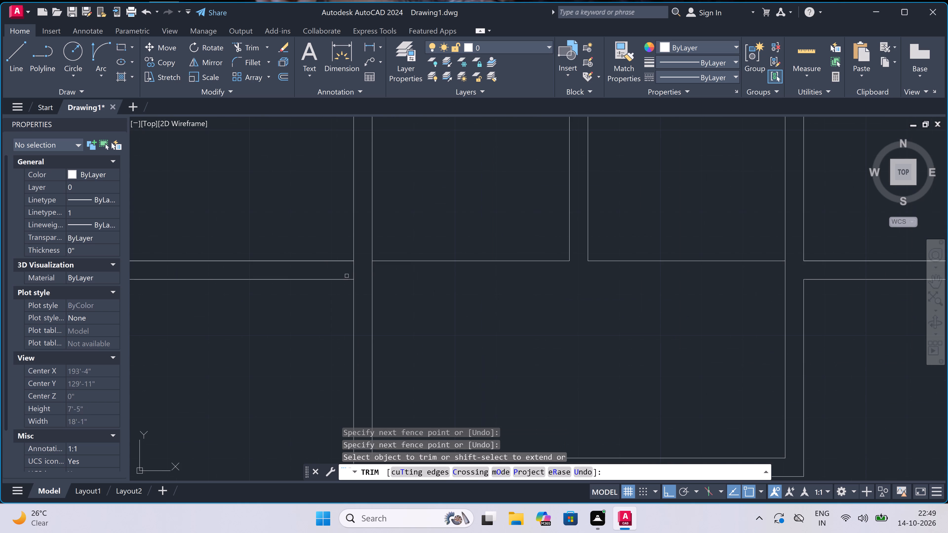
click(347, 276)
click(368, 272)
scroll(364, 274, down, 5)
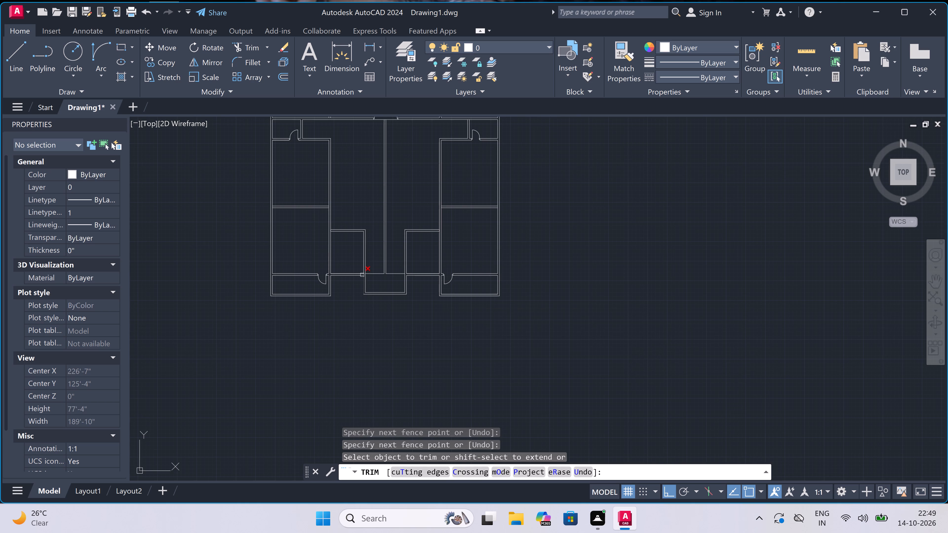
key(Escape)
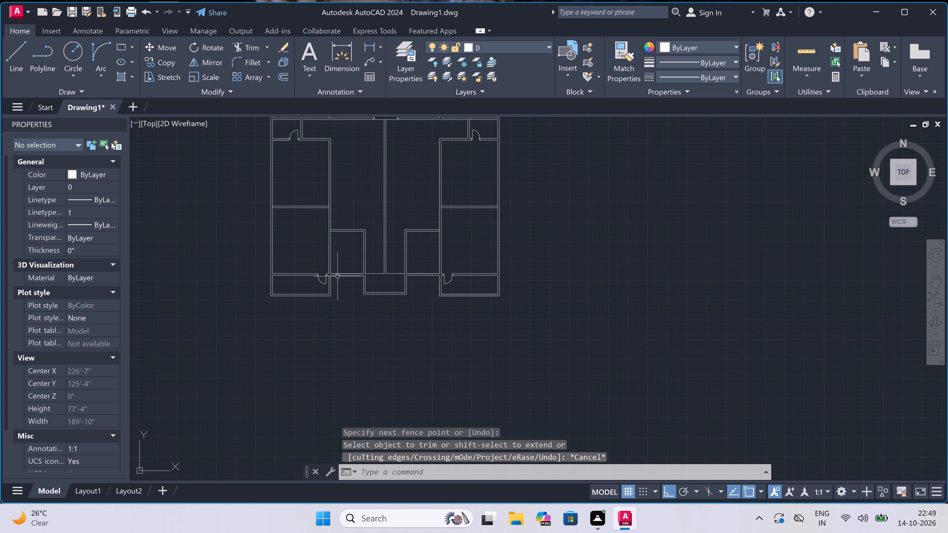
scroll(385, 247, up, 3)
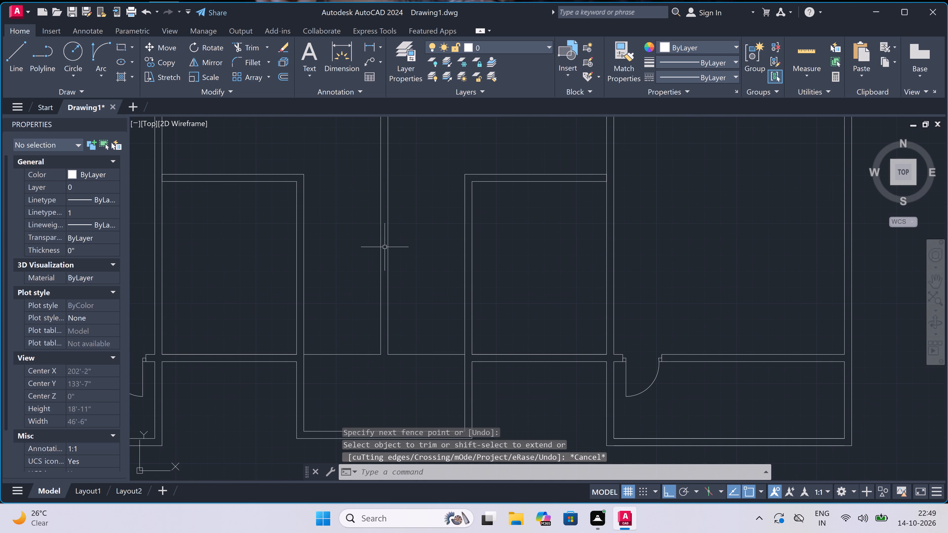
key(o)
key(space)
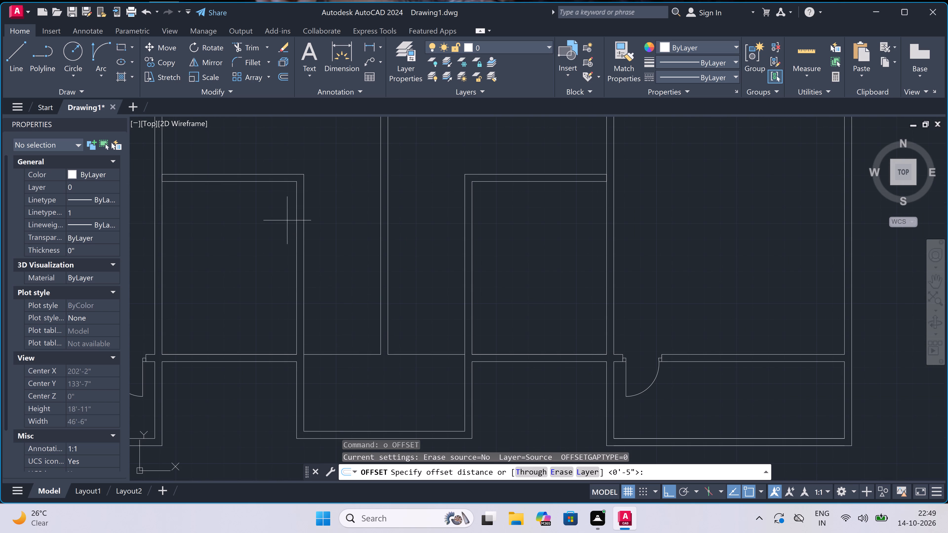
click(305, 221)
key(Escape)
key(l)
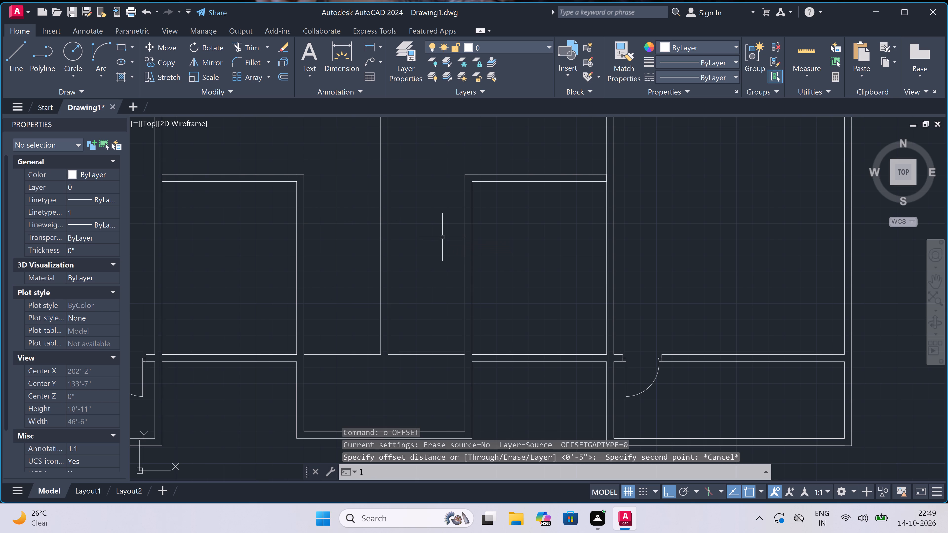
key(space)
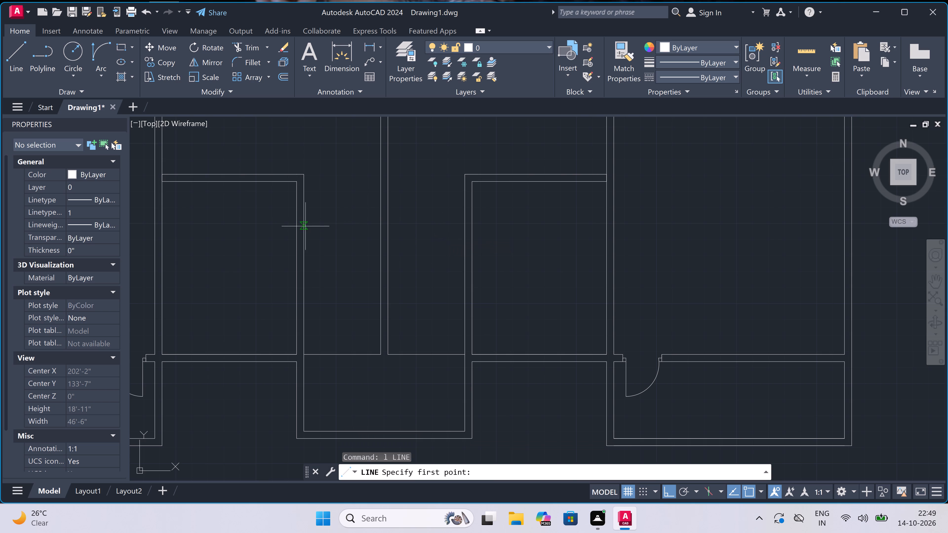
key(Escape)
Offset the bottom wall line between the left enclosure and the central wall upward ten times at 8" spacing as stair treads.
key(o)
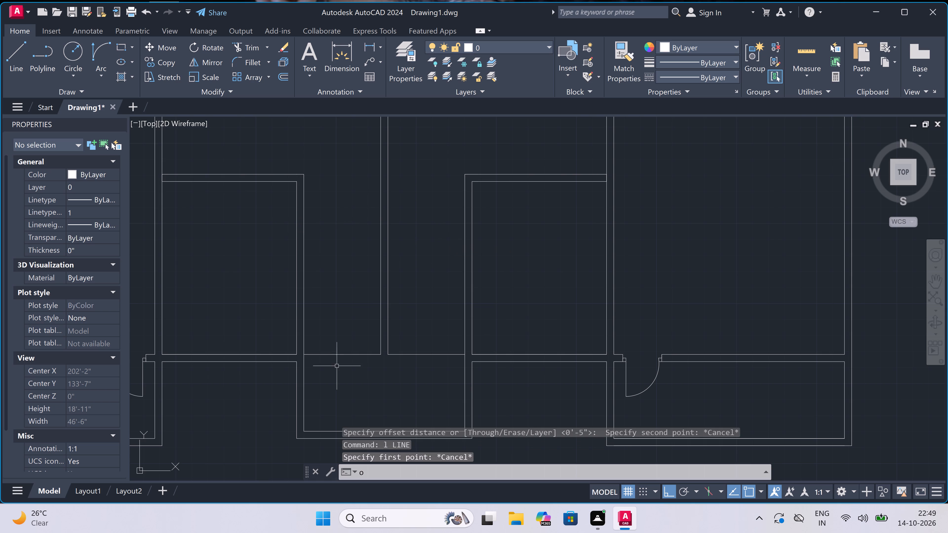
key(space)
drag(361, 360, 361, 352)
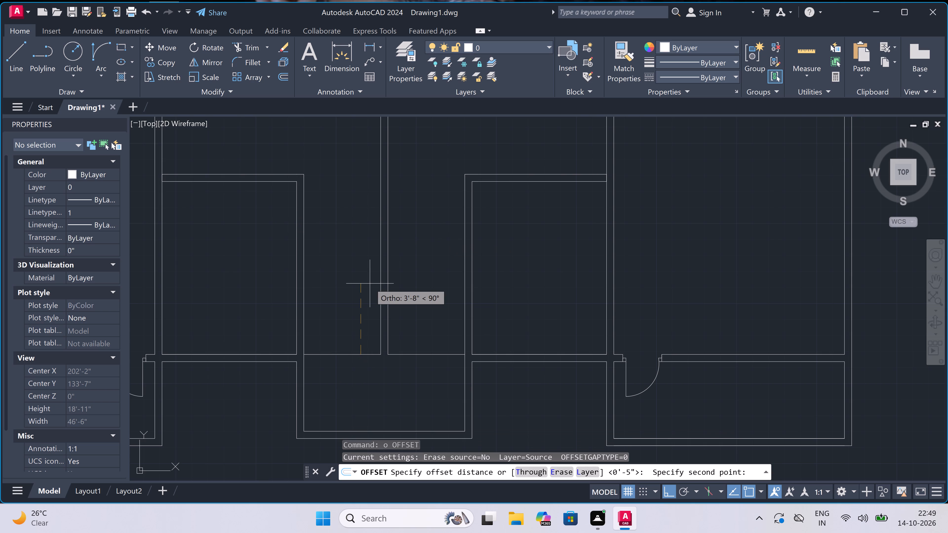
text(8")
key(space)
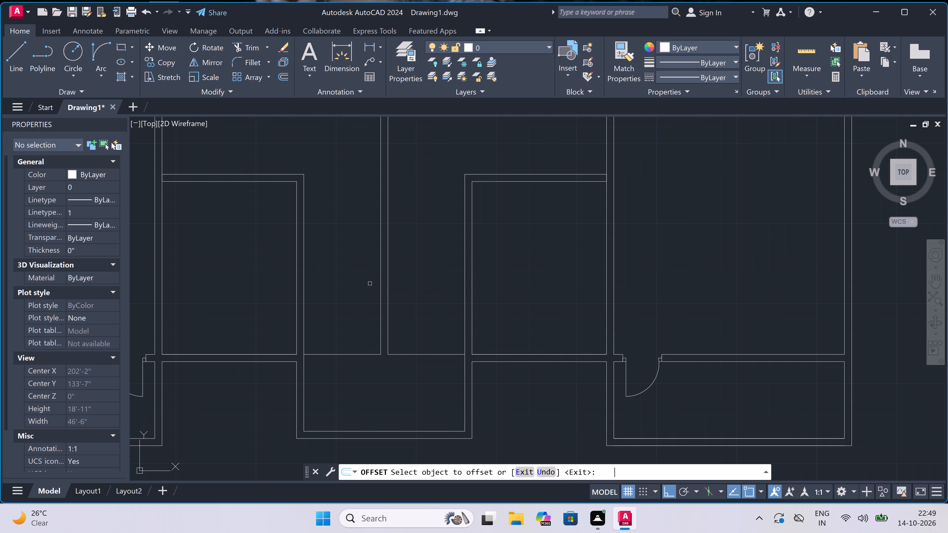
click(364, 355)
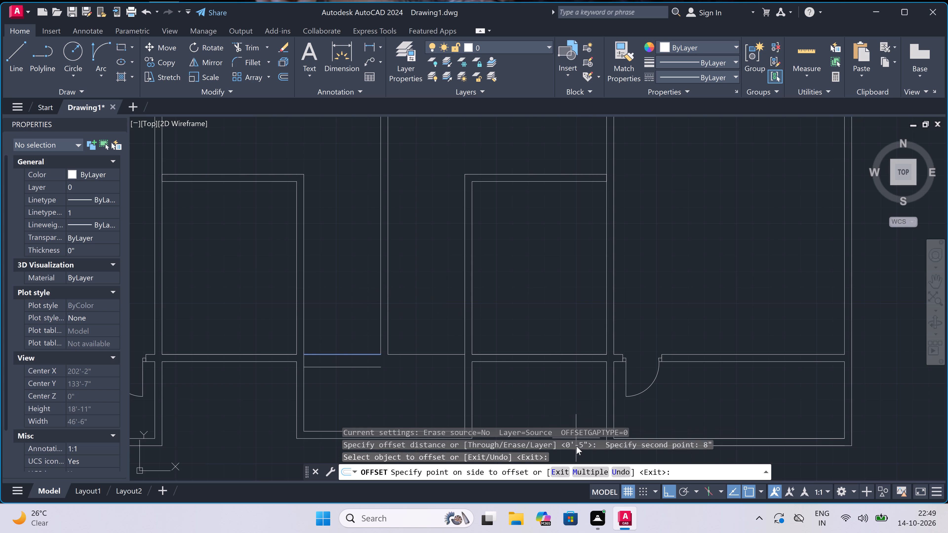
click(579, 471)
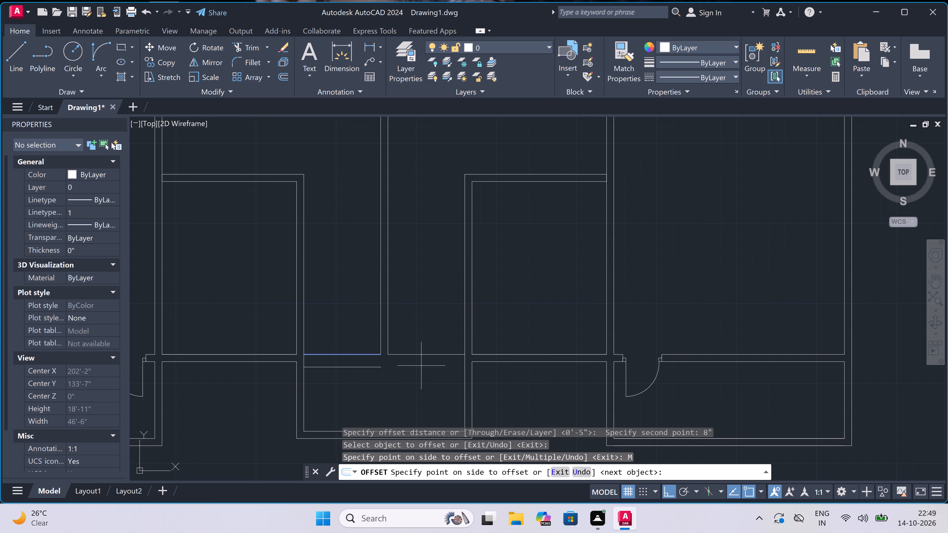
click(334, 241)
click(335, 235)
click(336, 230)
click(338, 227)
click(337, 224)
click(337, 220)
double_click(337, 217)
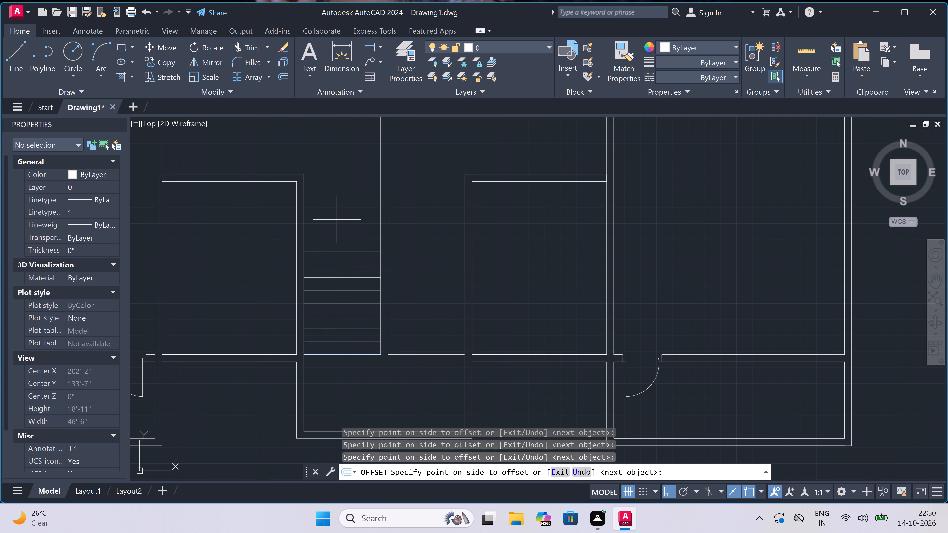
click(339, 212)
triple_click(339, 212)
key(Escape)
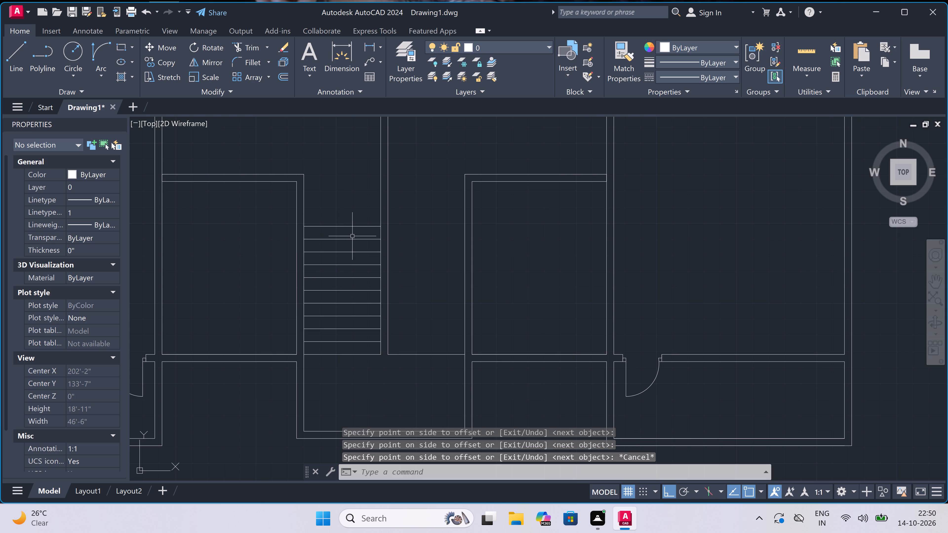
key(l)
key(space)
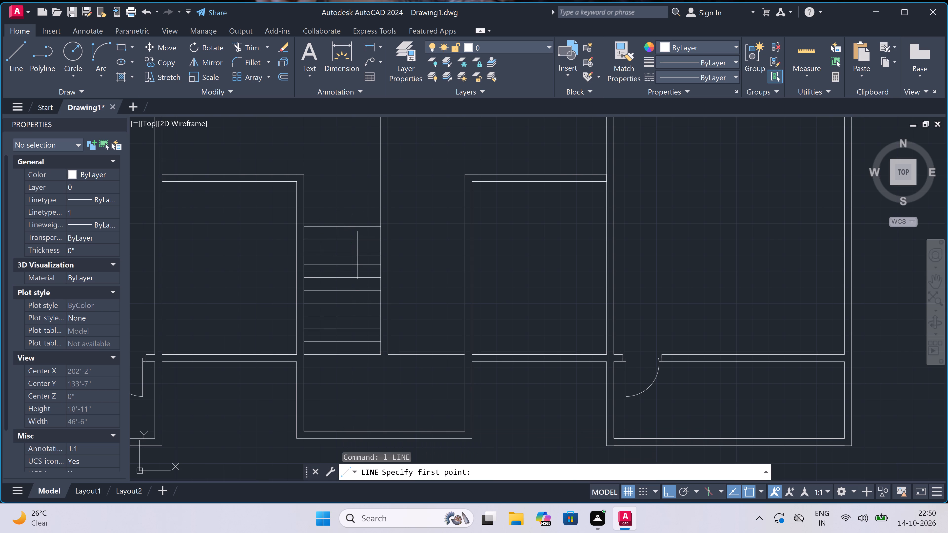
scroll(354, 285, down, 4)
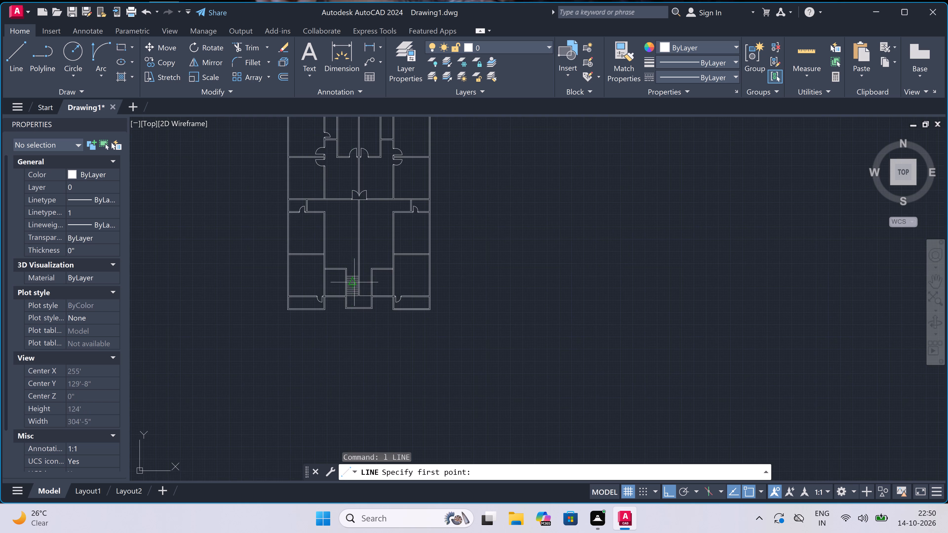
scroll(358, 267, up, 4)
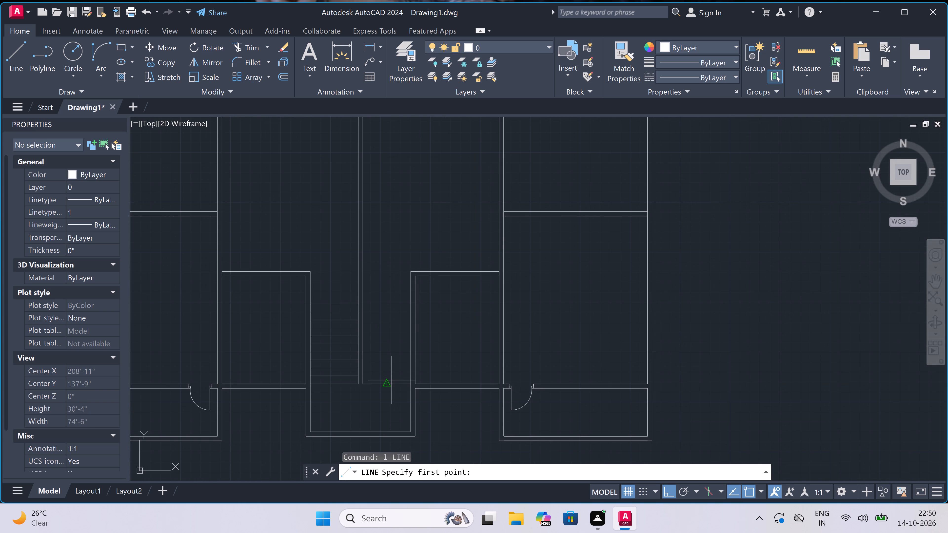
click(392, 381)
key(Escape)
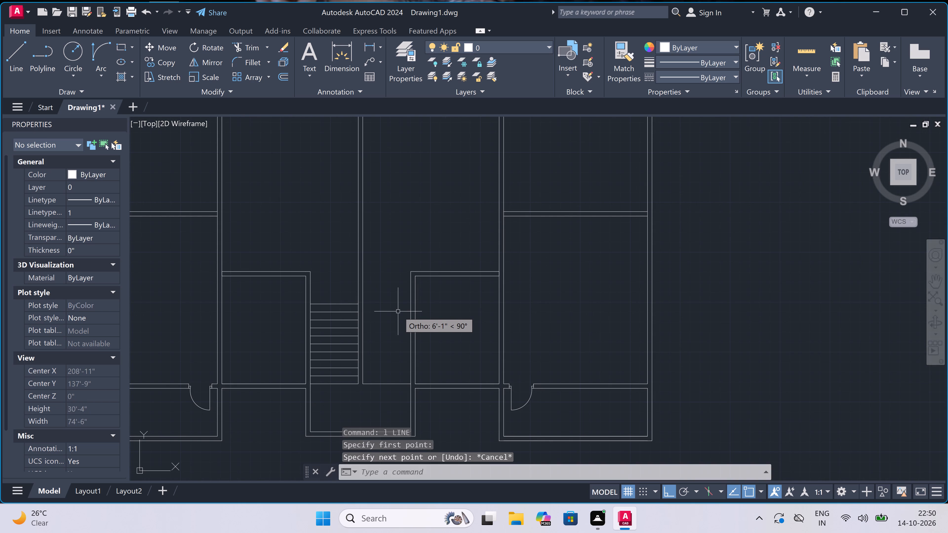
Offset the bottom wall line between the central wall and the right enclosure upward sixteen times at 8" spacing as stair treads.
key(o)
key(space)
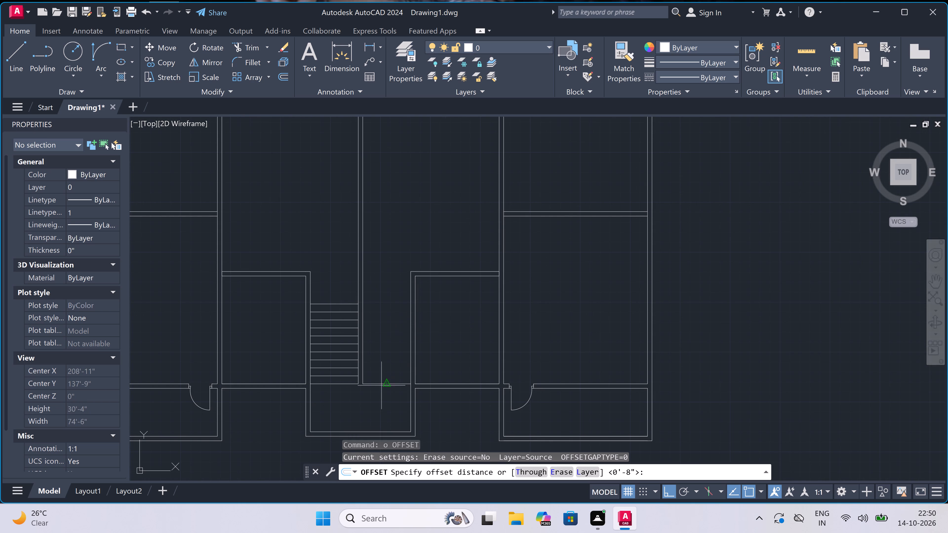
click(382, 384)
text(8")
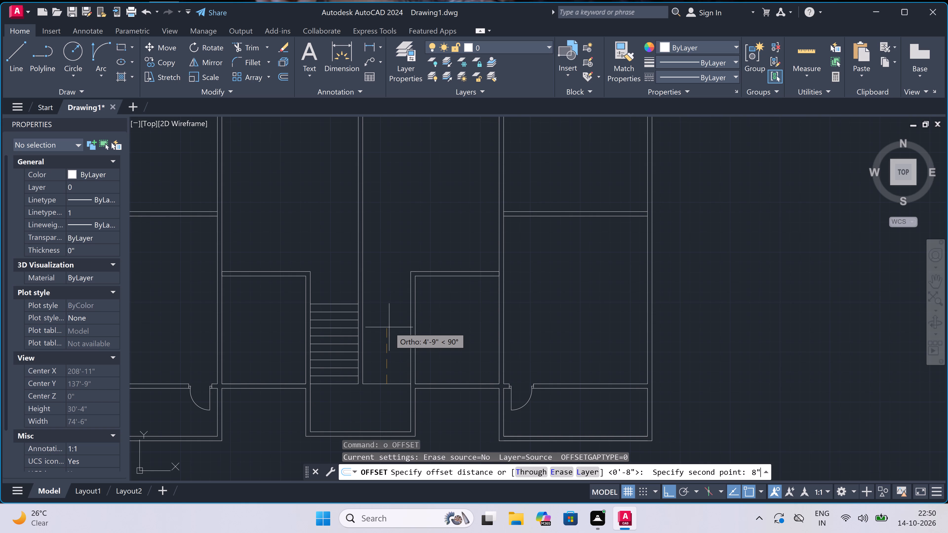
key(space)
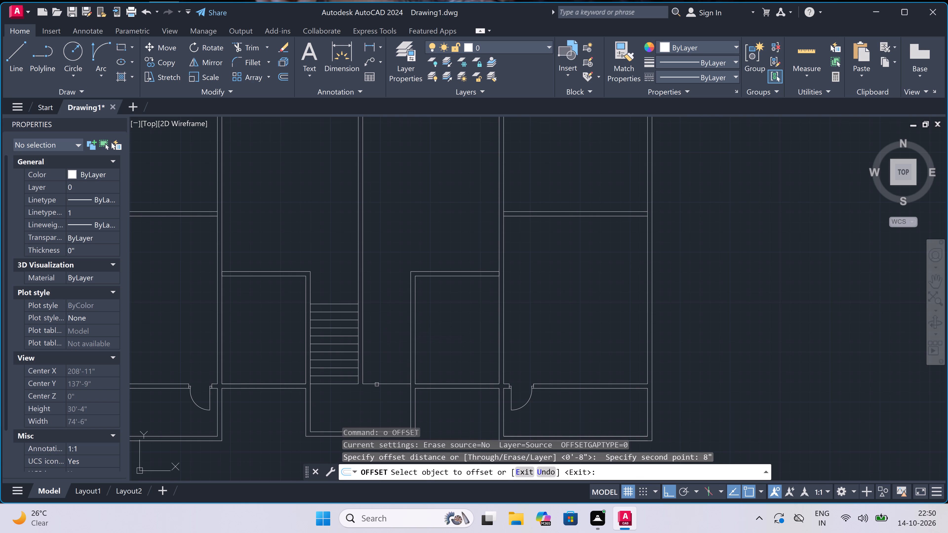
drag(377, 384, 378, 382)
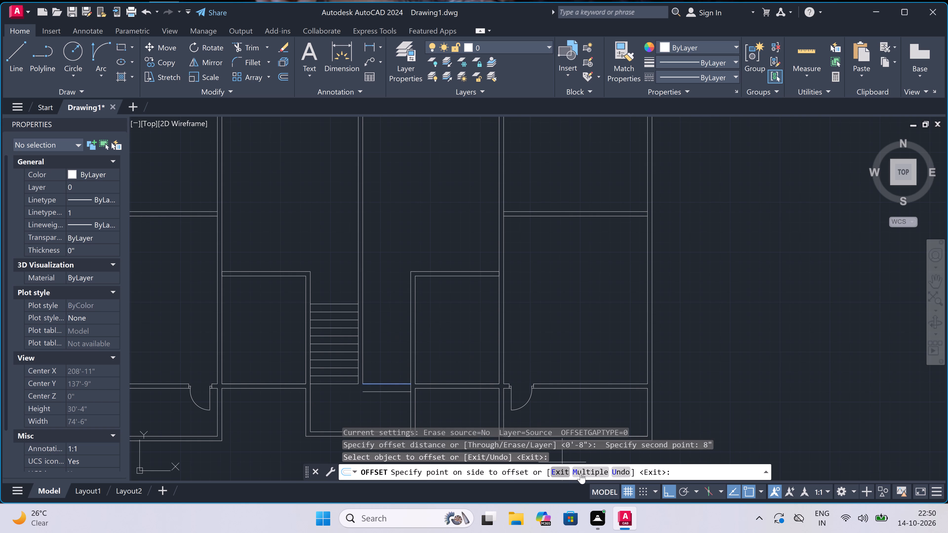
click(585, 469)
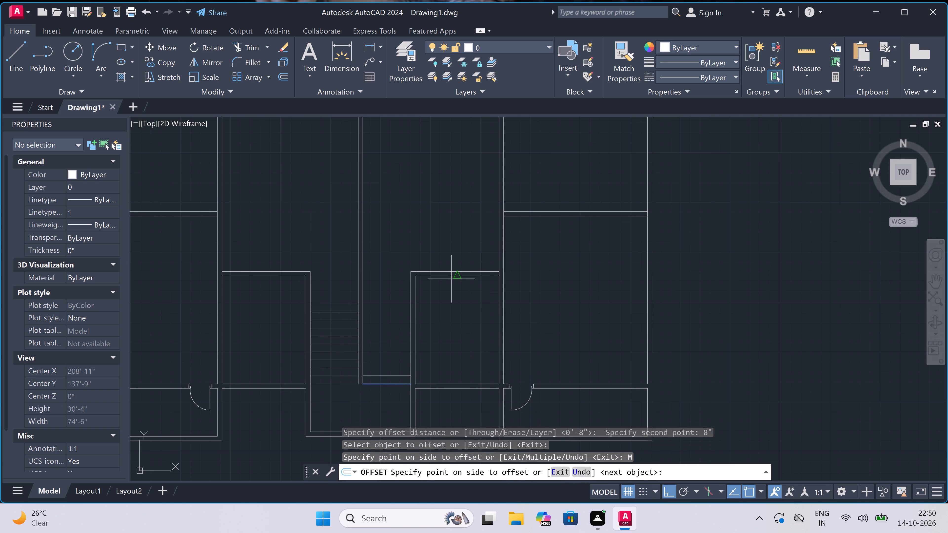
double_click(392, 230)
click(392, 228)
double_click(393, 226)
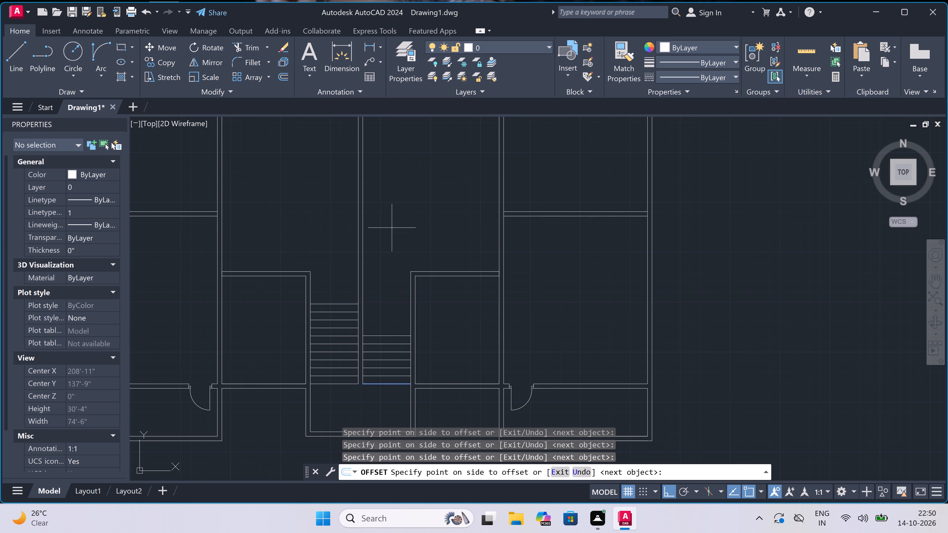
double_click(393, 223)
triple_click(393, 220)
double_click(393, 220)
scroll(392, 215, down, 2)
triple_click(388, 204)
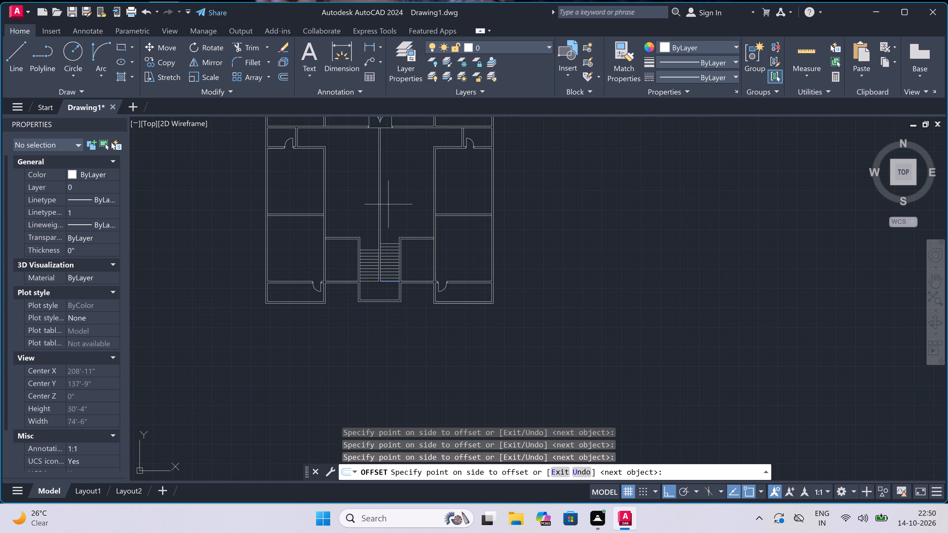
triple_click(388, 204)
triple_click(388, 204)
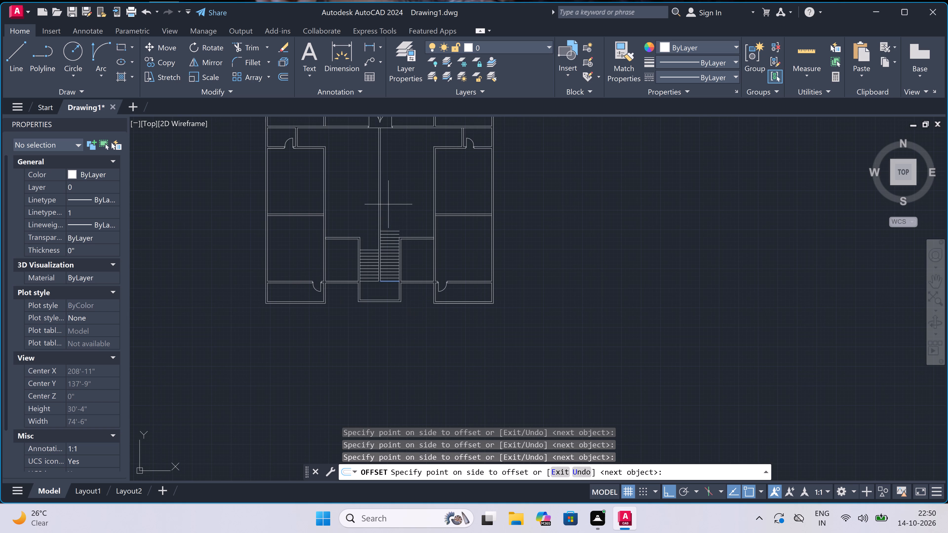
scroll(388, 204, up, 2)
click(388, 204)
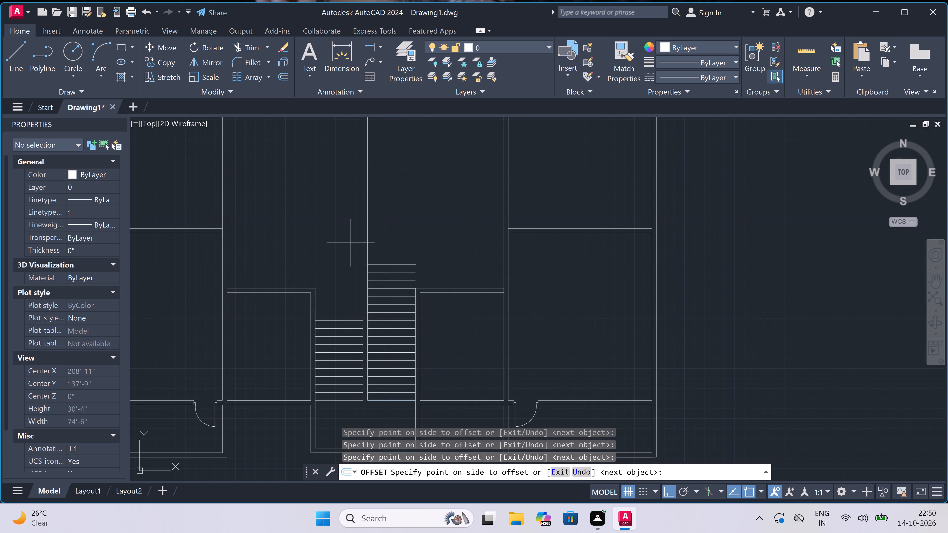
key(Escape)
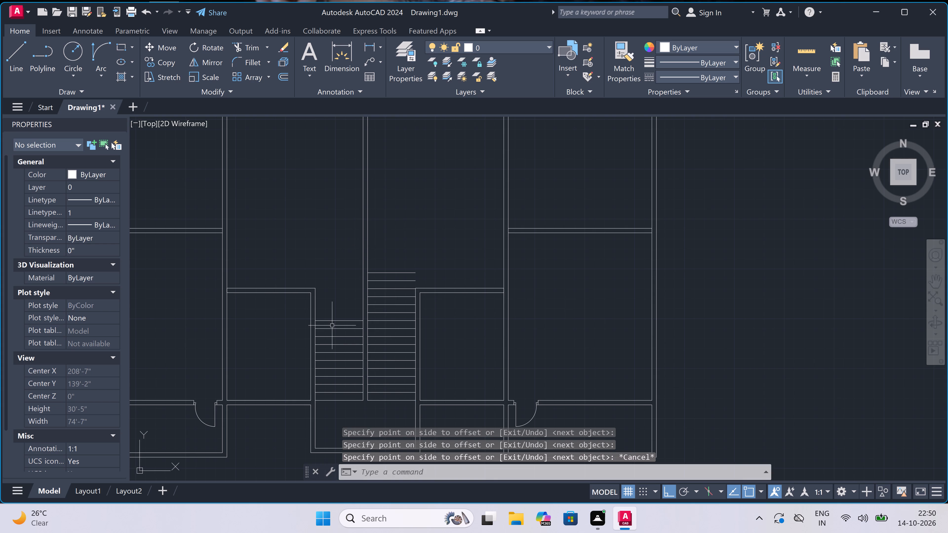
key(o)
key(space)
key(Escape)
Draw two horizontal lines across the central area, joining the upper and lower lines of the left and right rooms' partition walls.
text(l)
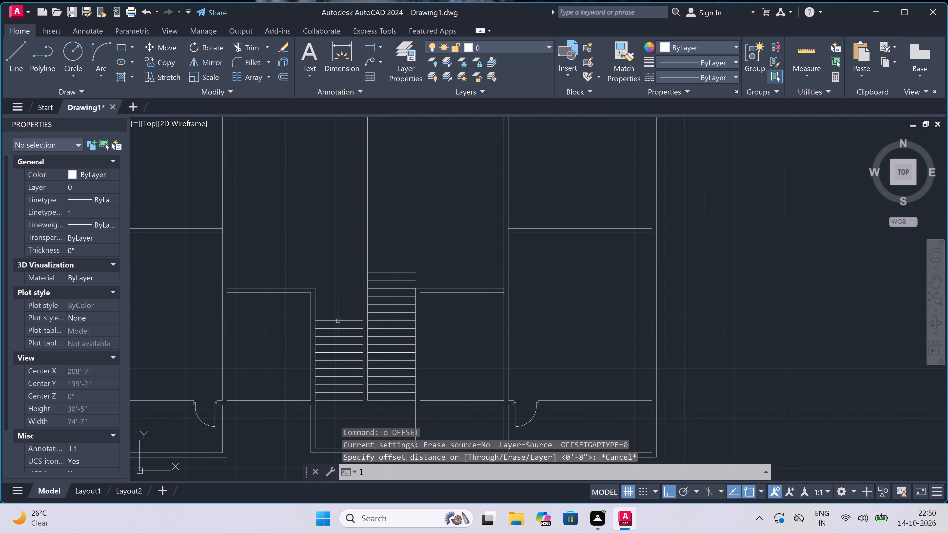
key(space)
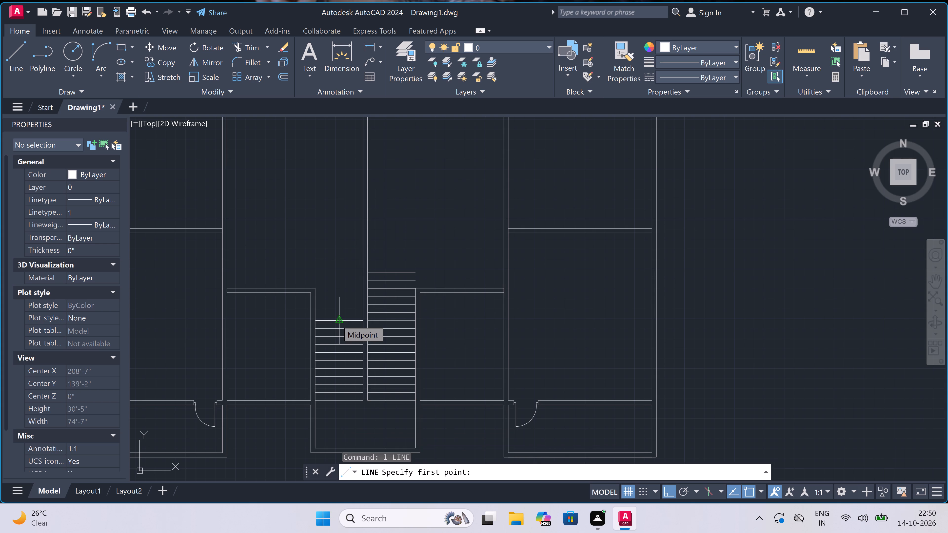
scroll(336, 320, down, 2)
scroll(337, 293, up, 1)
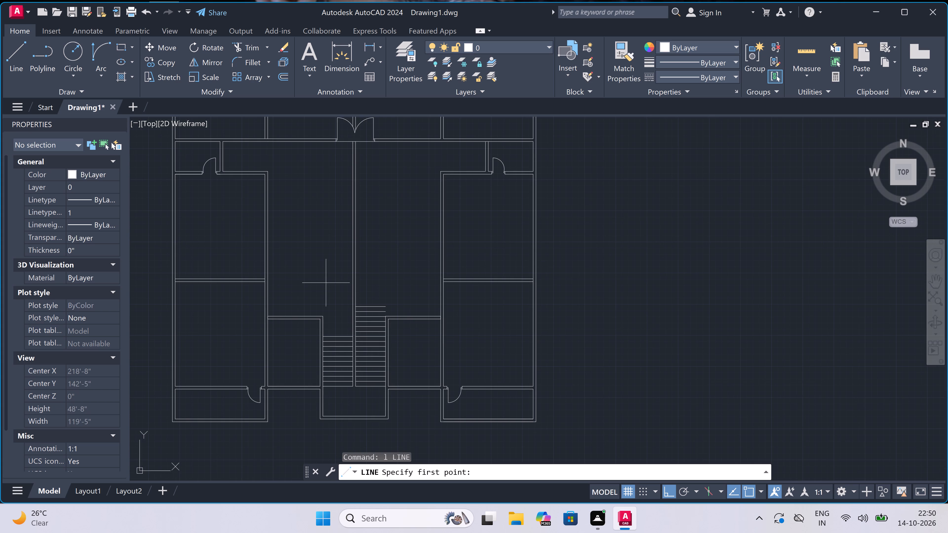
drag(265, 276, 268, 276)
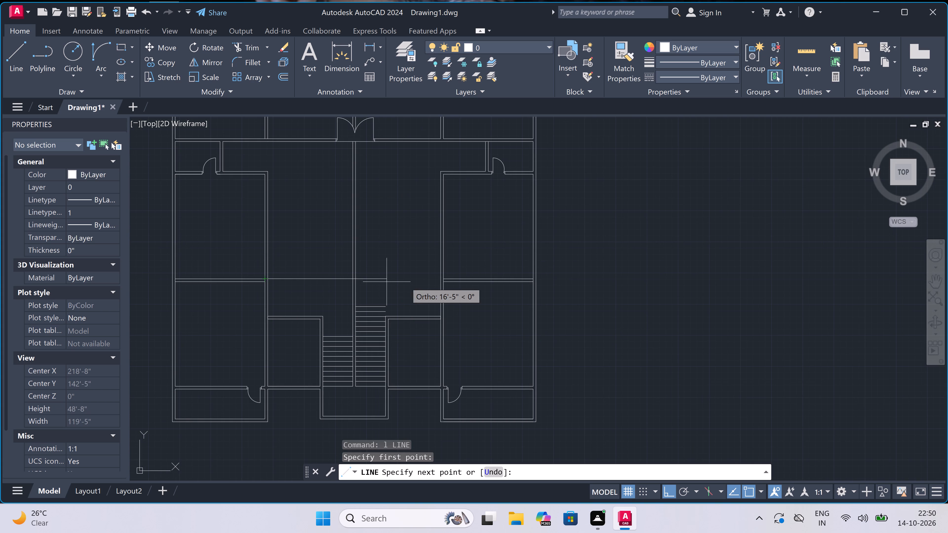
scroll(418, 282, up, 2)
click(482, 273)
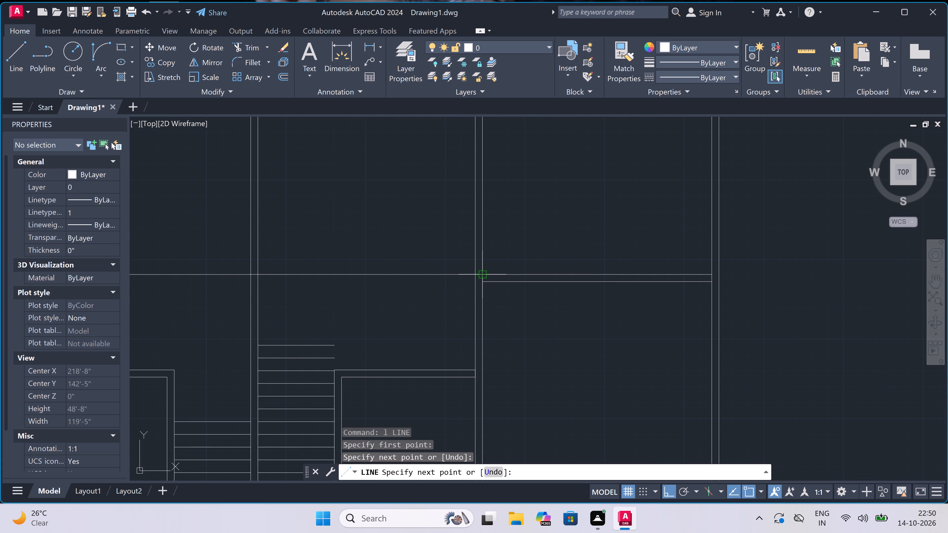
key(Escape)
key(space)
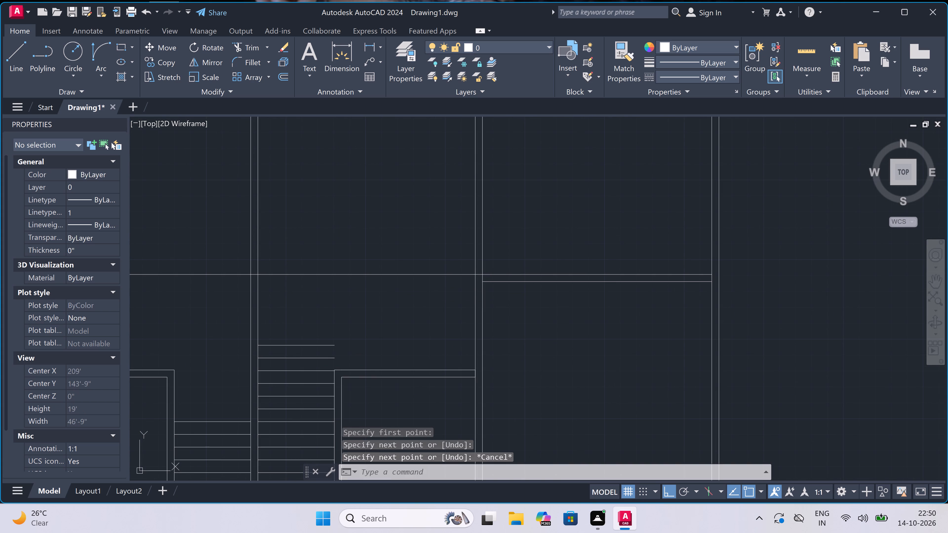
drag(483, 285, 480, 286)
scroll(376, 291, down, 3)
scroll(324, 287, up, 3)
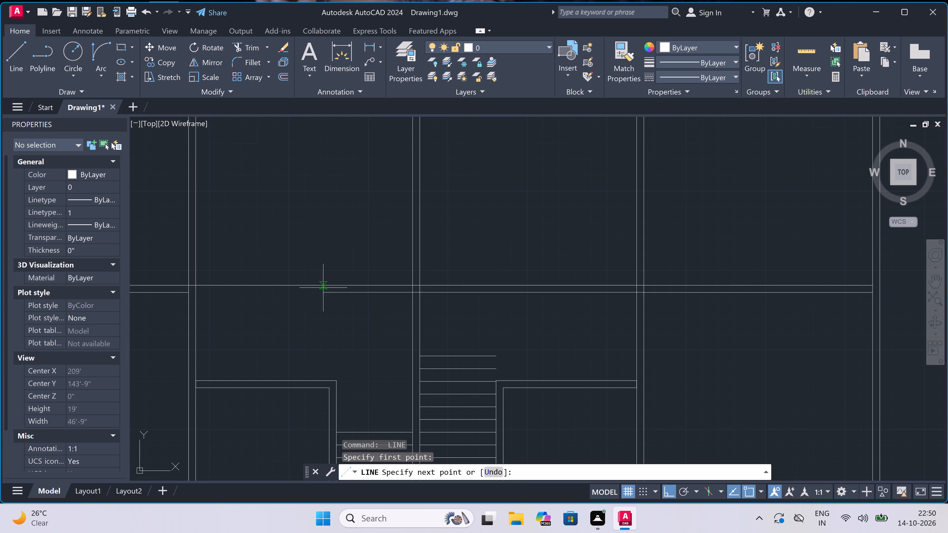
click(189, 291)
key(Escape)
Draw a 4.5" wide double-line wall from the left enclosure's inner top corner up to the new cross wall's upper line.
key(space)
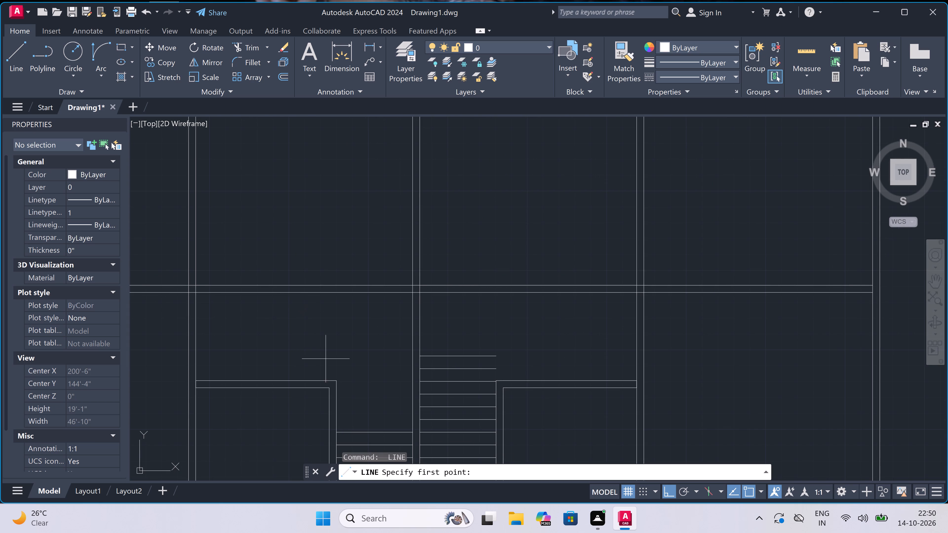
click(339, 378)
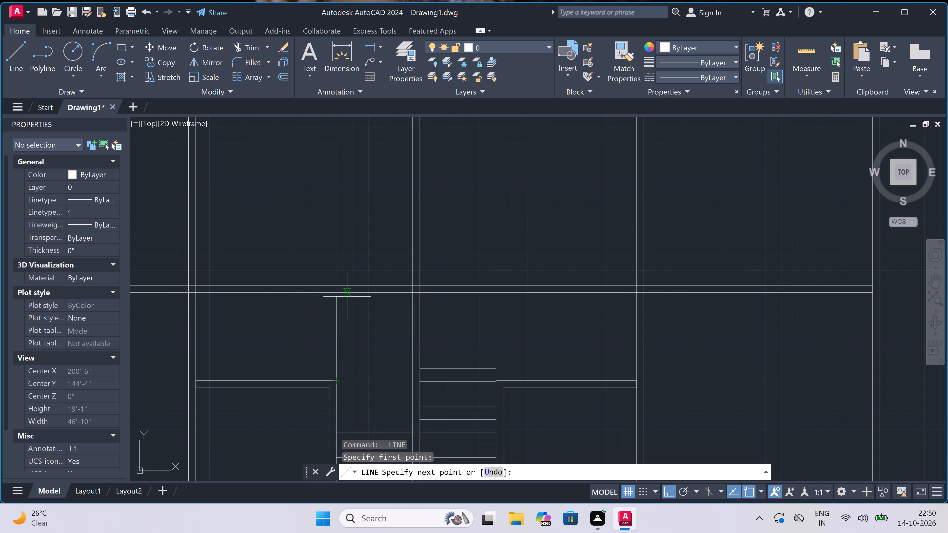
click(336, 286)
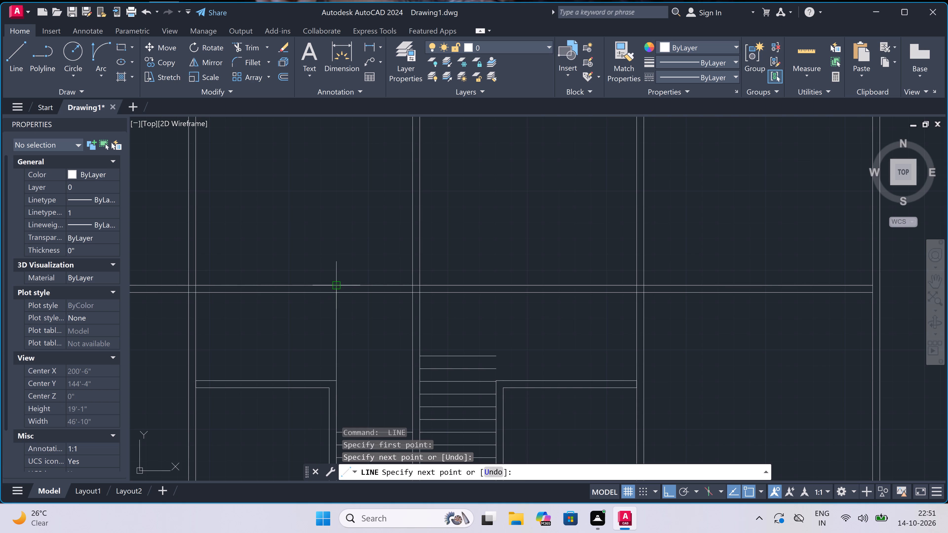
key(4)
text(.5")
key(space)
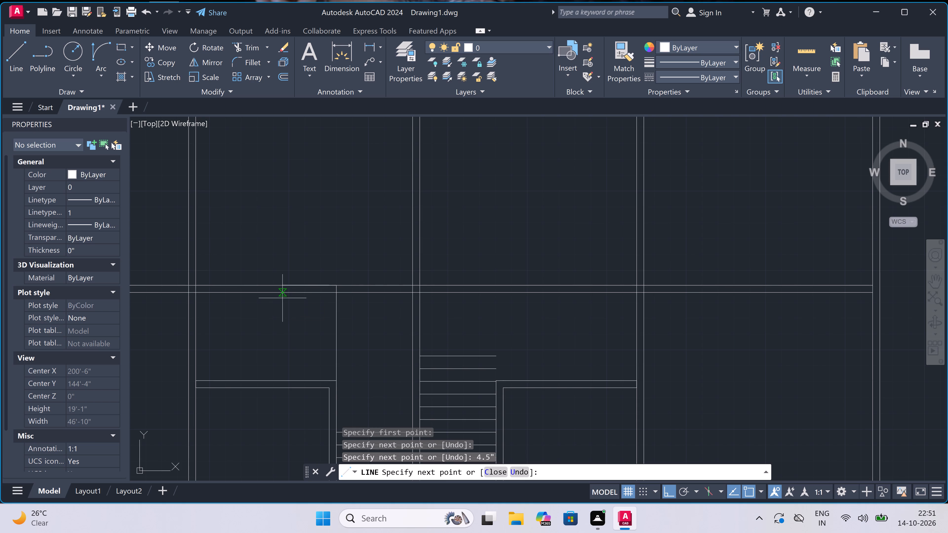
click(329, 382)
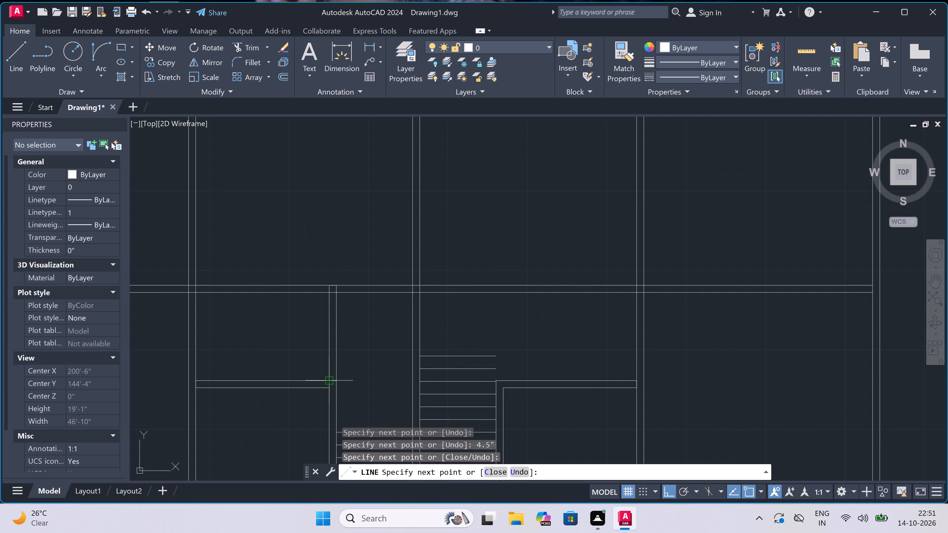
key(Escape)
Draw a 4.5" wide double-line wall from the right enclosure's inner top corner up to the new cross wall's upper line.
key(space)
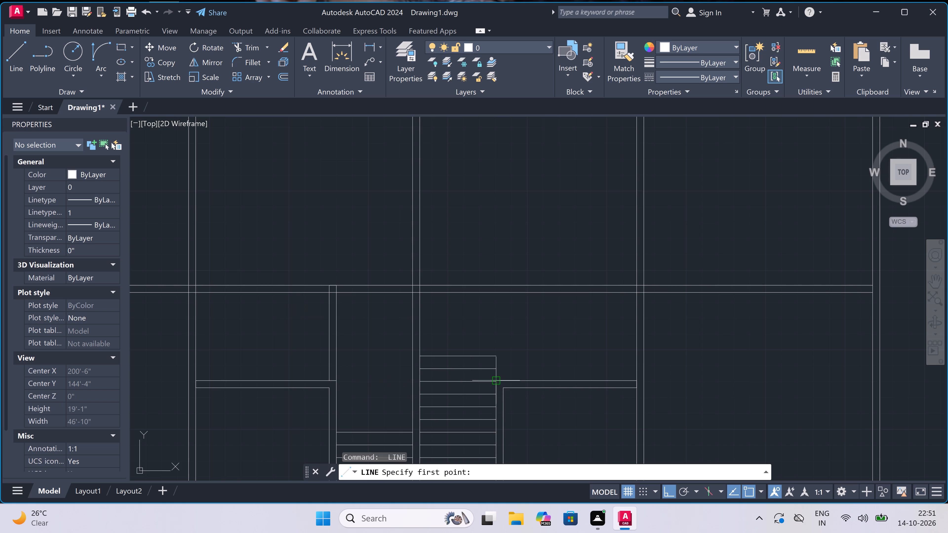
click(493, 379)
click(496, 286)
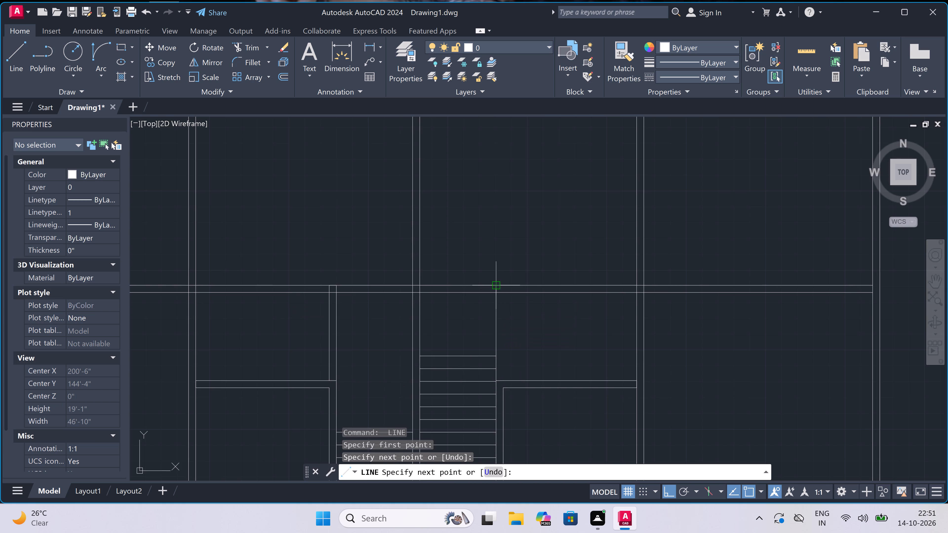
text(4.5")
key(space)
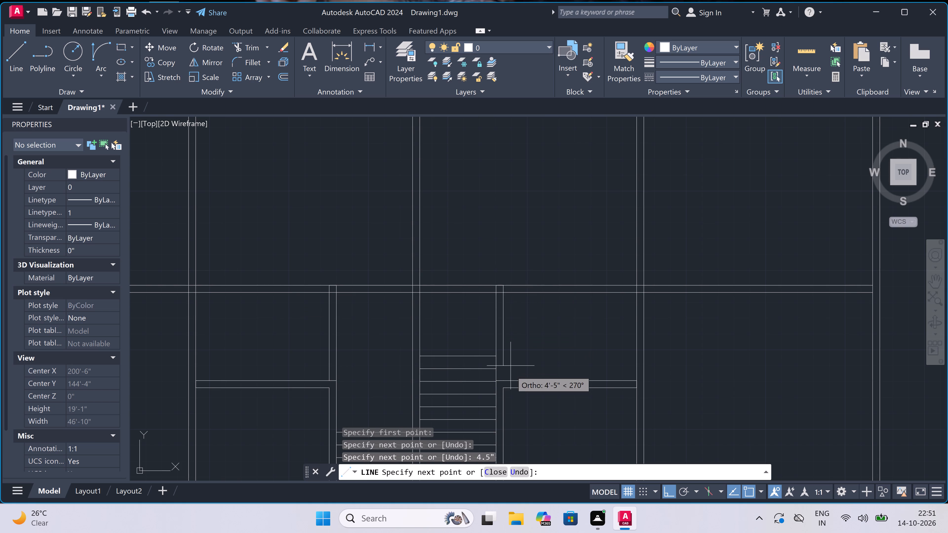
click(504, 378)
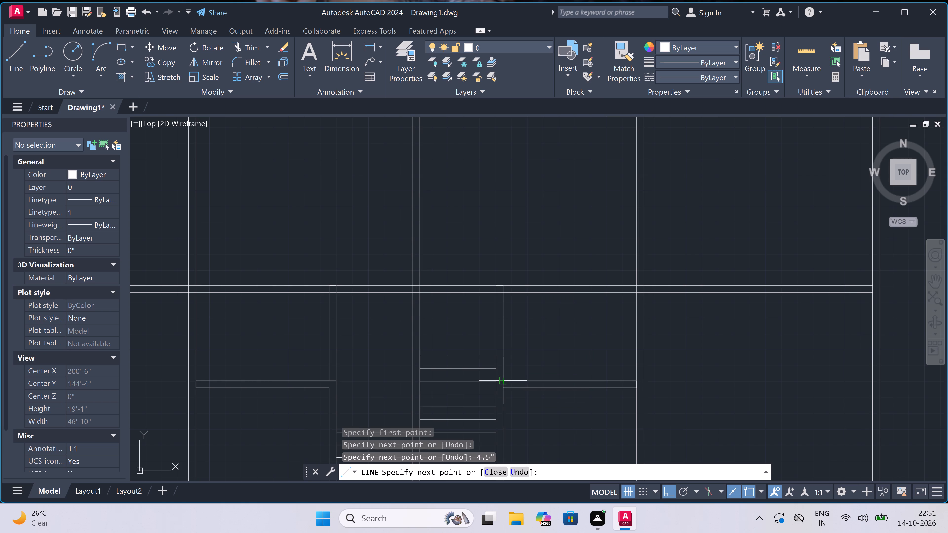
key(Escape)
Trim the central wall's lines and the stair side walls' inner lines where they pass between the cross wall's two lines.
text(tr)
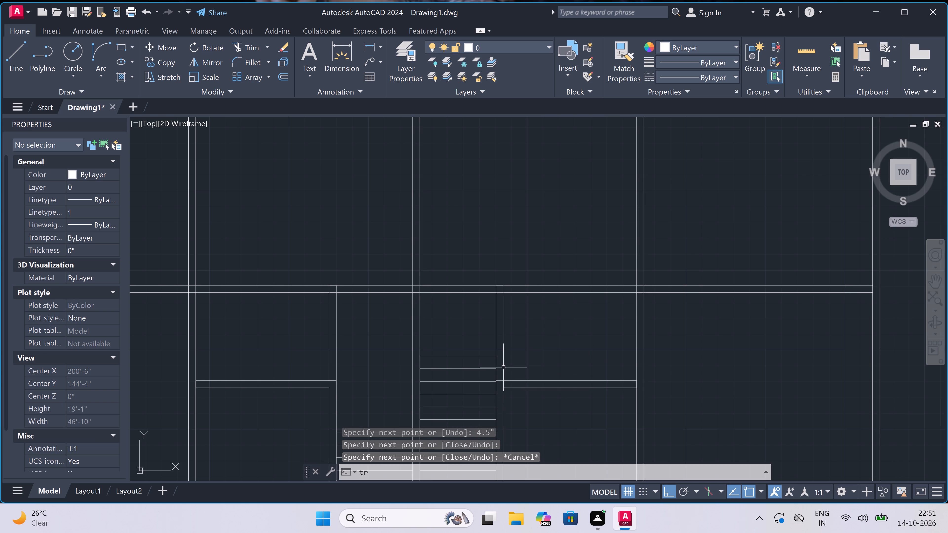
key(space)
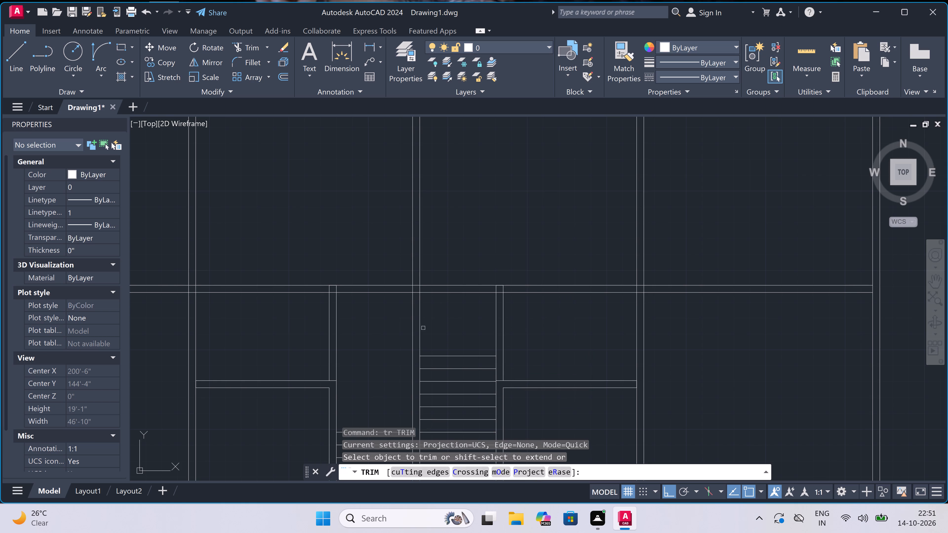
scroll(363, 292, up, 2)
drag(293, 283, 295, 284)
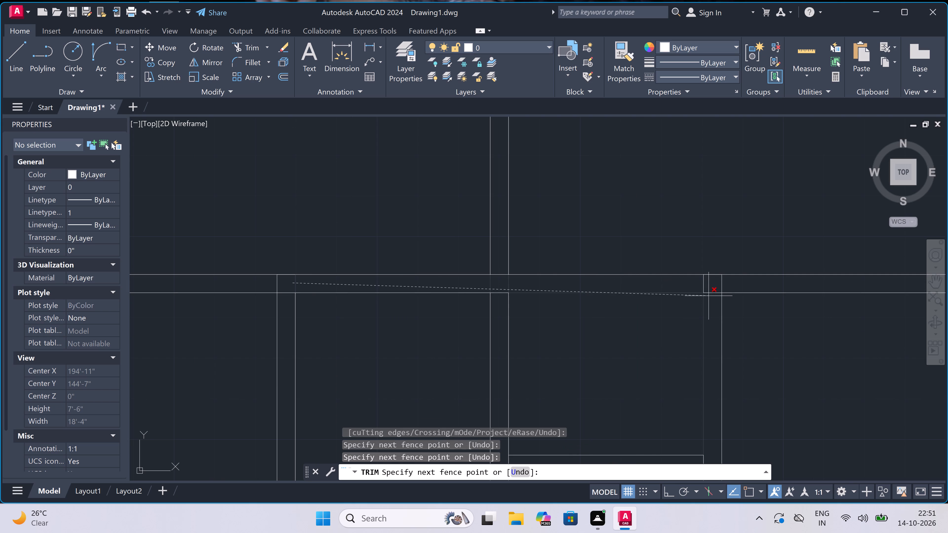
click(709, 288)
click(709, 288)
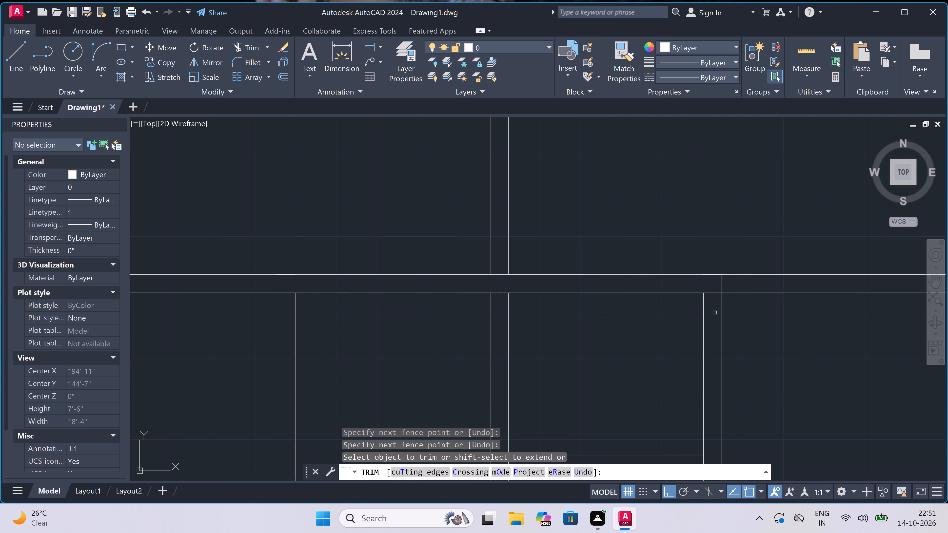
Trim the cross wall's lower line within the thickness of the right and left stair side walls to open those junctions.
click(715, 313)
click(710, 285)
scroll(473, 333, down, 1)
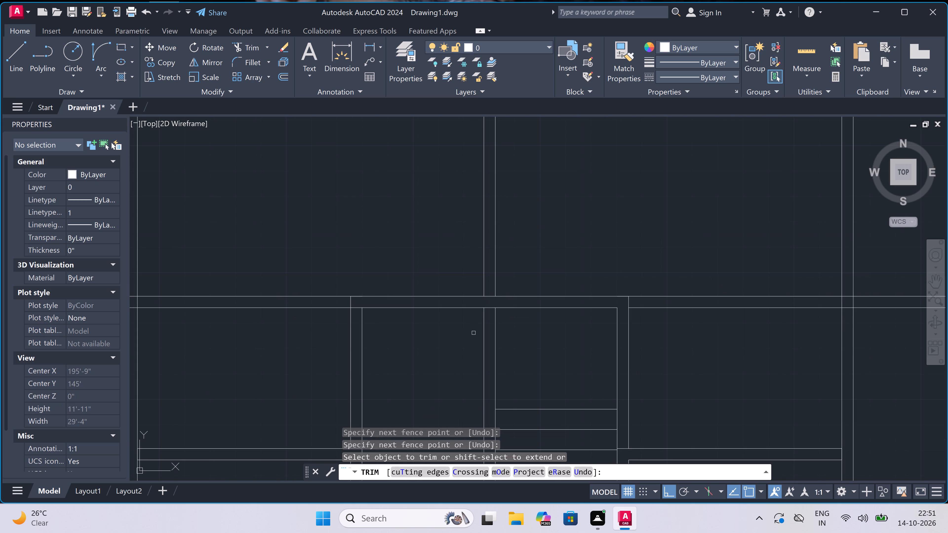
scroll(347, 318, up, 1)
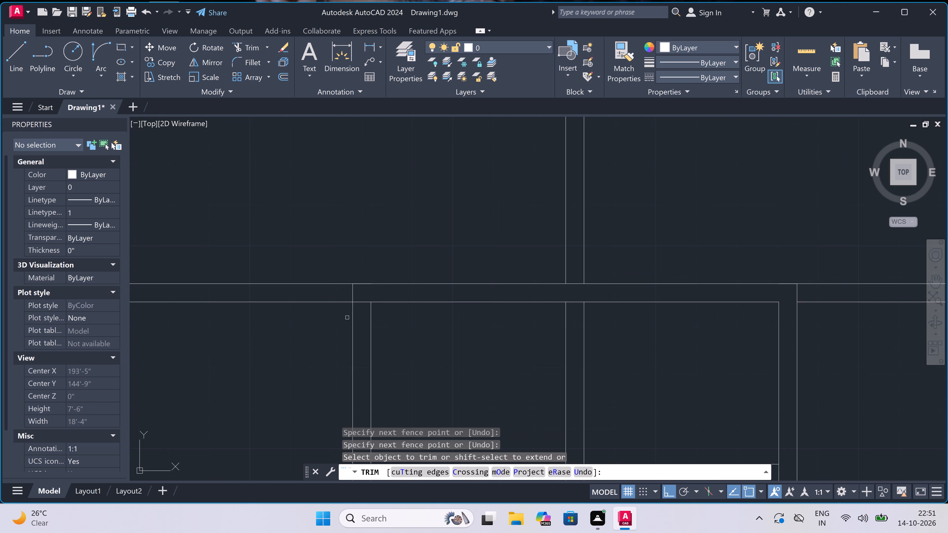
click(363, 298)
click(358, 318)
scroll(360, 318, down, 4)
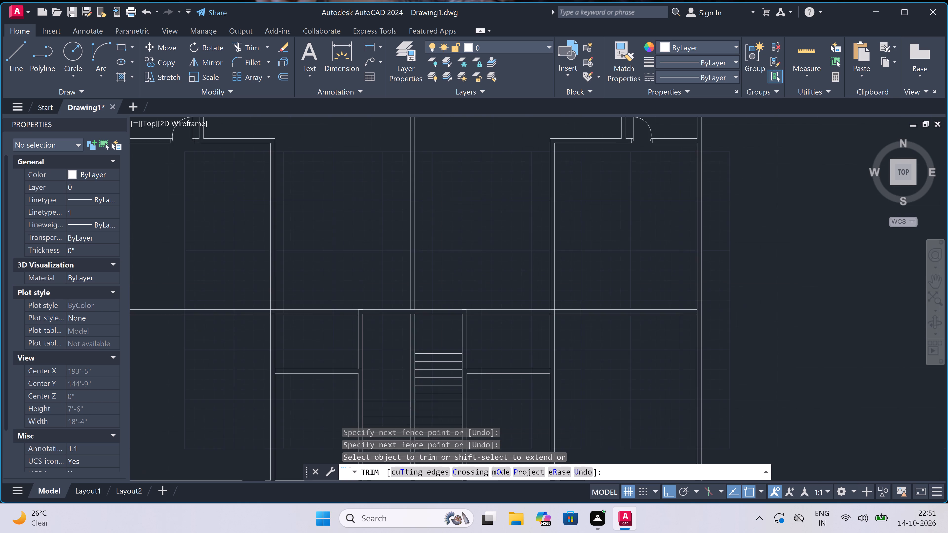
Offset the left flight's top tread upward six times at 8" spacing, up to the level of the right flight's top tread.
key(Escape)
scroll(387, 340, up, 1)
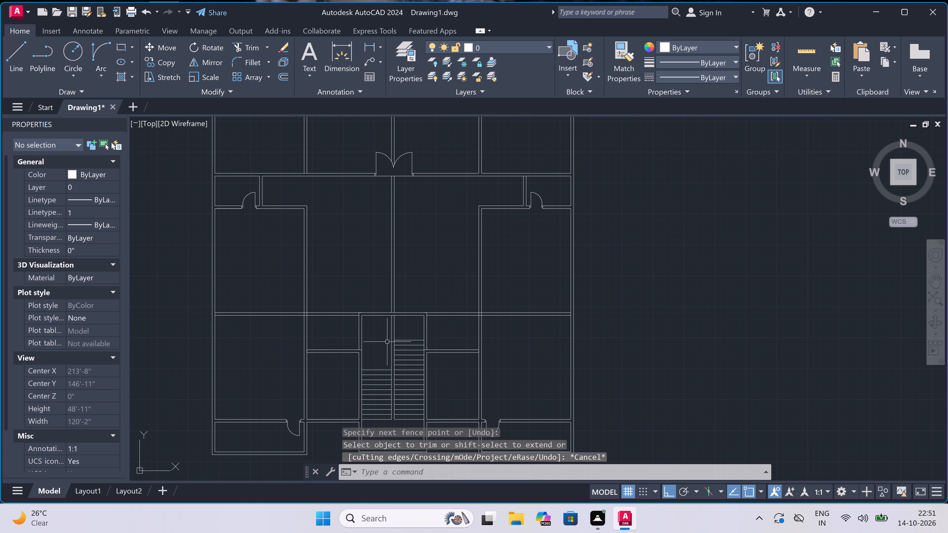
scroll(387, 340, up, 1)
scroll(387, 340, down, 3)
scroll(379, 356, up, 3)
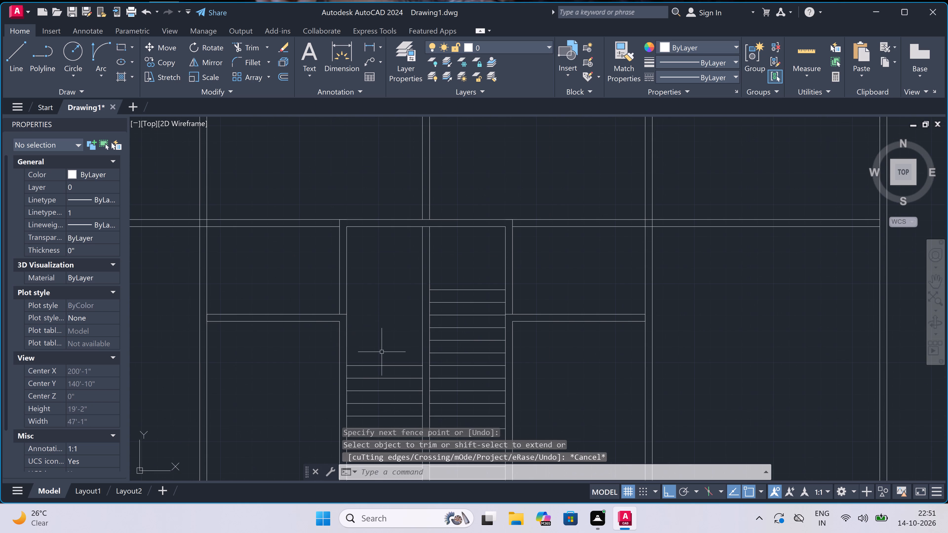
key(o)
key(space)
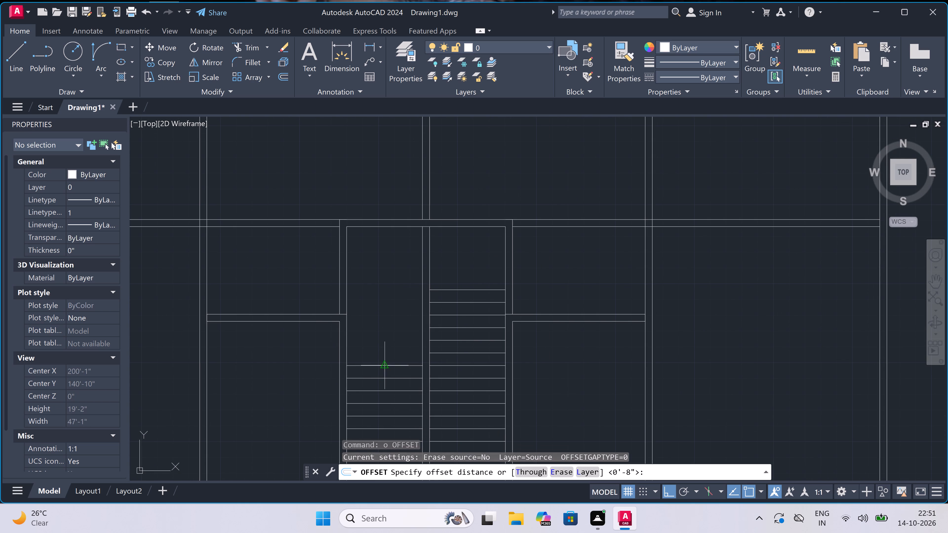
click(381, 365)
text(8")
key(space)
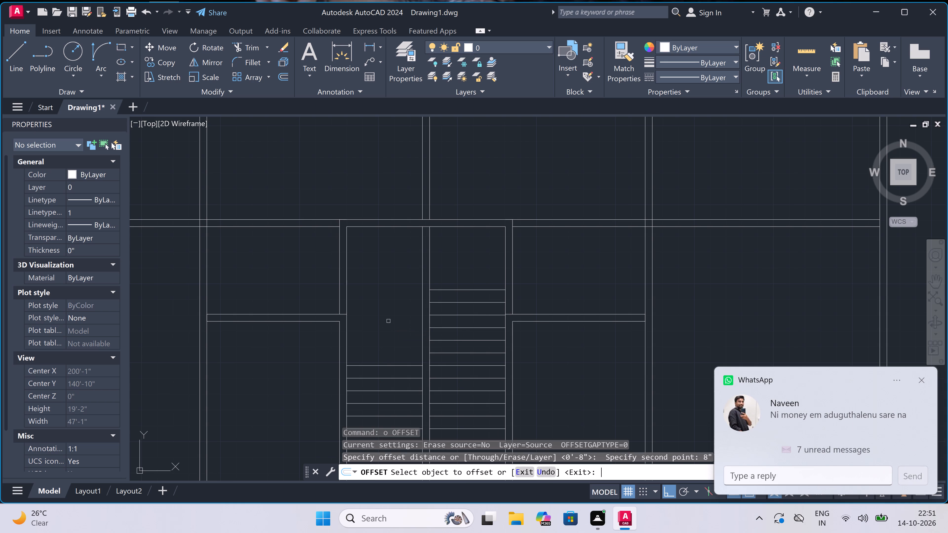
drag(374, 366, 376, 345)
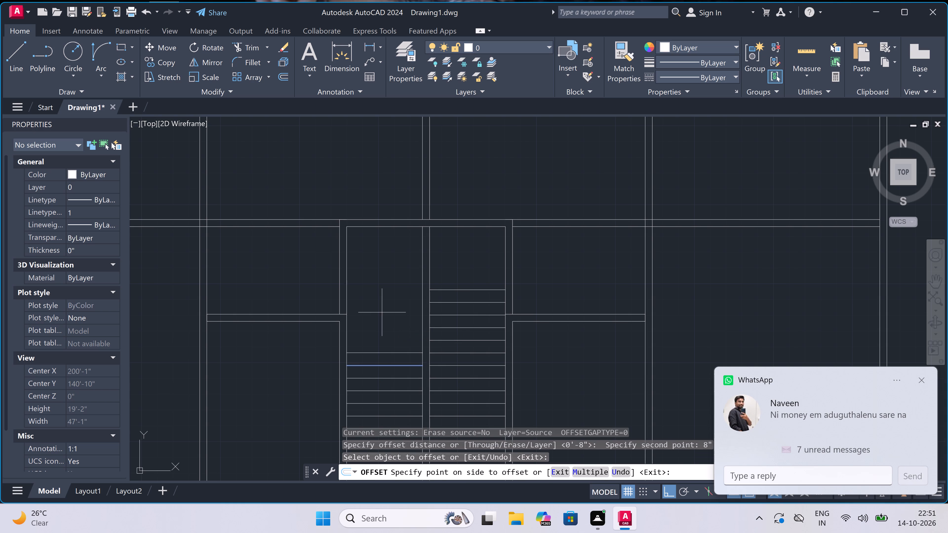
click(585, 472)
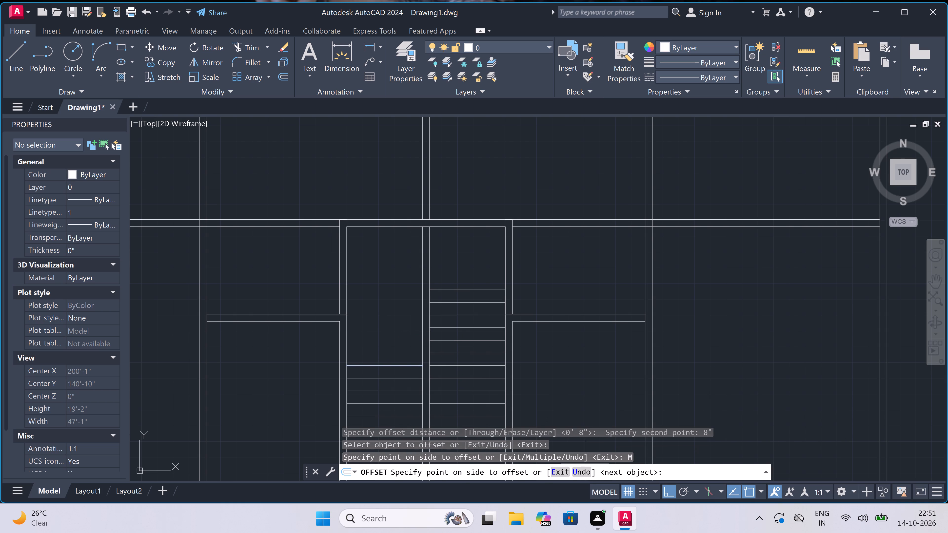
click(390, 286)
click(386, 281)
double_click(387, 277)
click(387, 273)
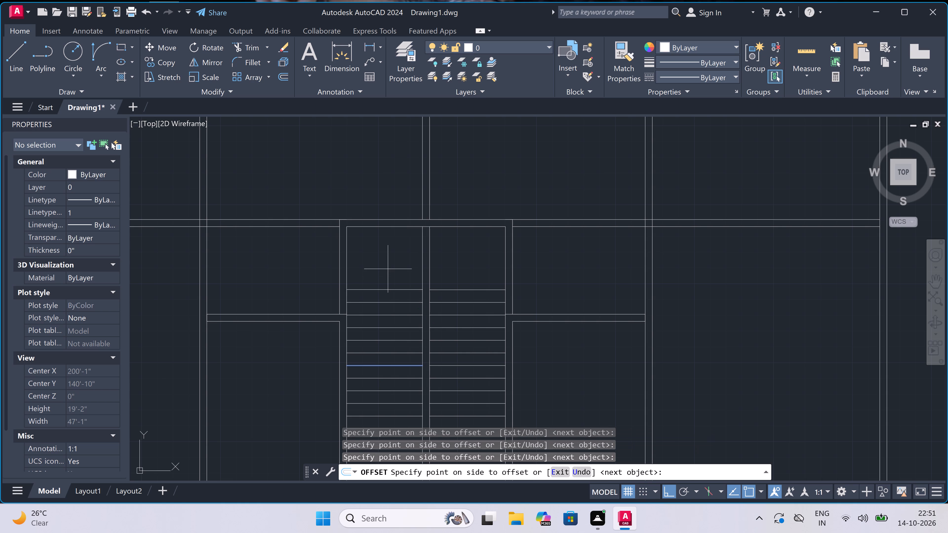
click(388, 269)
key(Escape)
Draw a line across the central stair wall joining the top treads of the left and right flights.
scroll(389, 271, up, 1)
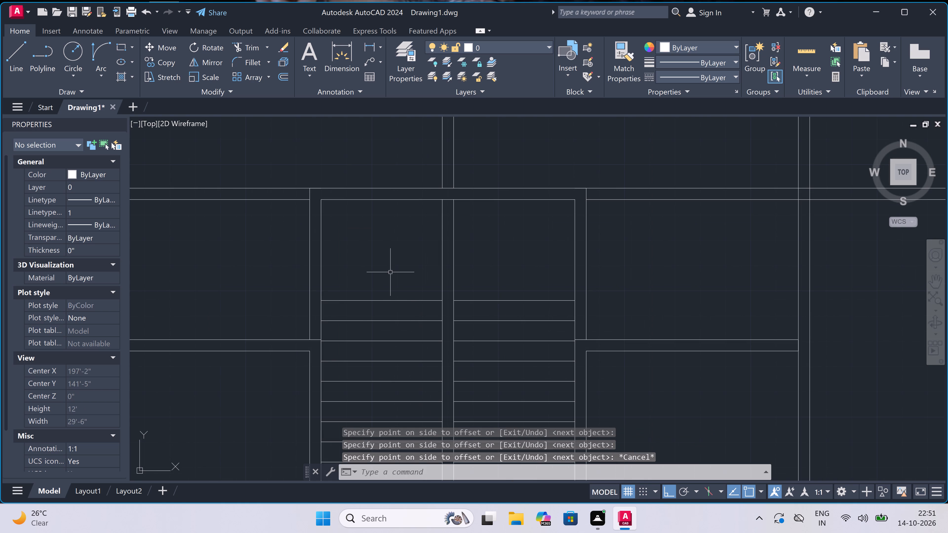
key(l)
key(space)
scroll(436, 305, up, 2)
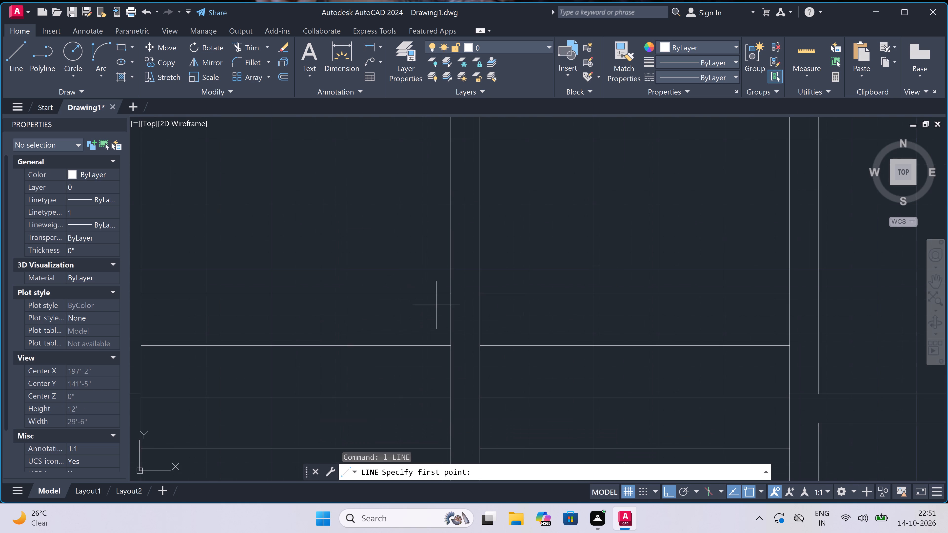
click(452, 299)
click(478, 296)
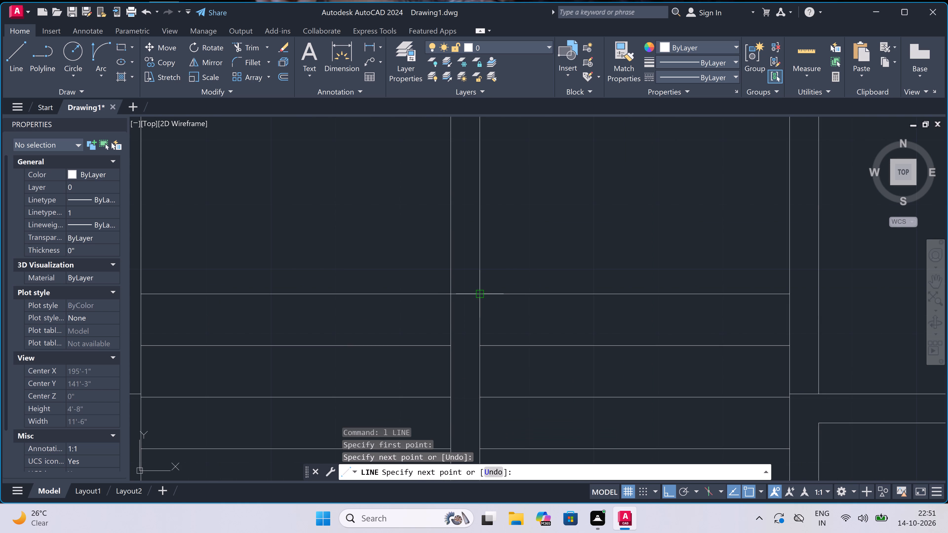
key(Escape)
Trim both central wall lines above the top treads to open the upper stair landing.
text(tr)
key(space)
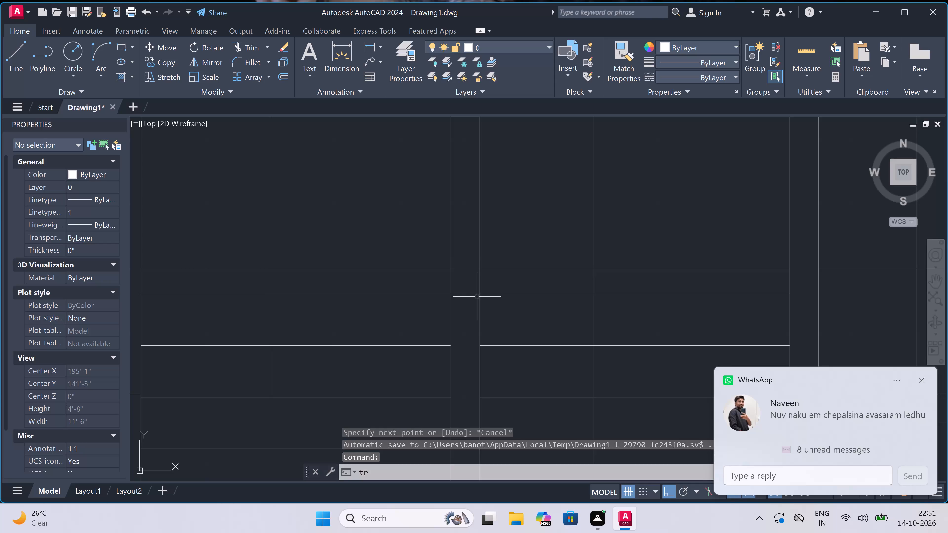
scroll(470, 293, down, 3)
click(476, 263)
click(421, 270)
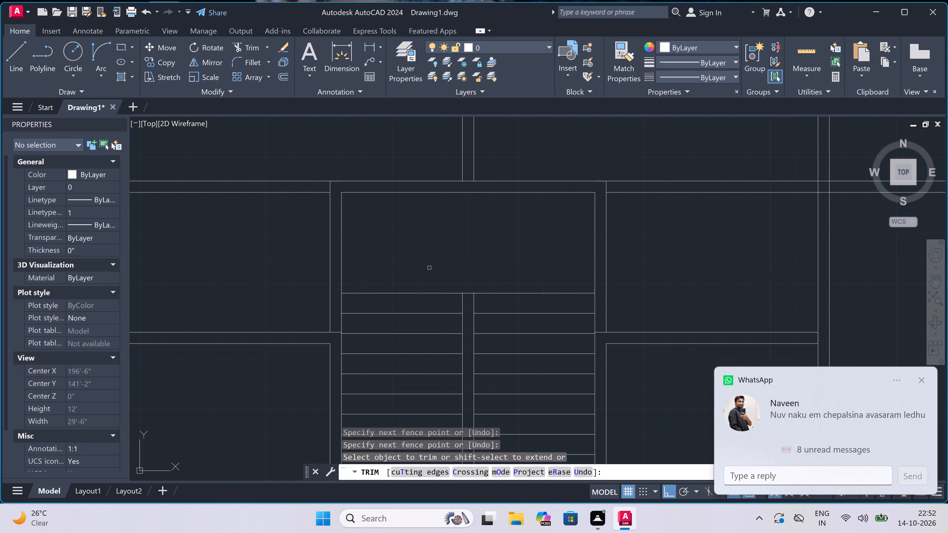
key(Escape)
Draw a U-shaped travel line from the upper landing down through the left flight, across the lower landing and up into the right flight.
scroll(437, 269, down, 1)
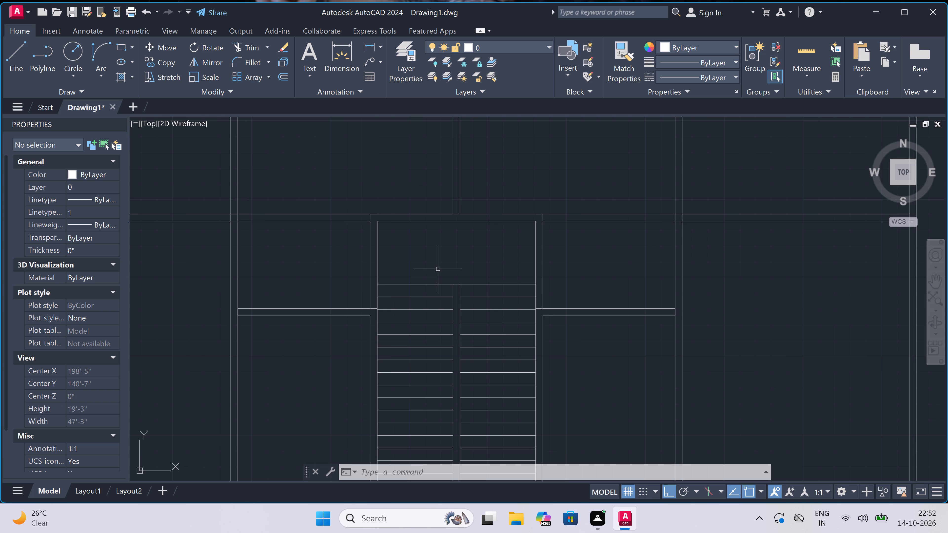
scroll(438, 272, down, 3)
scroll(438, 274, up, 2)
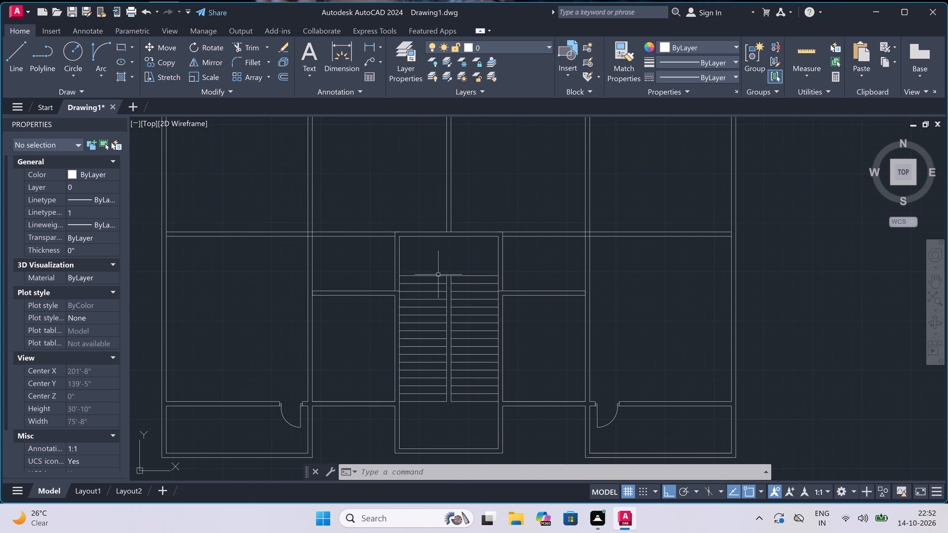
scroll(438, 275, down, 2)
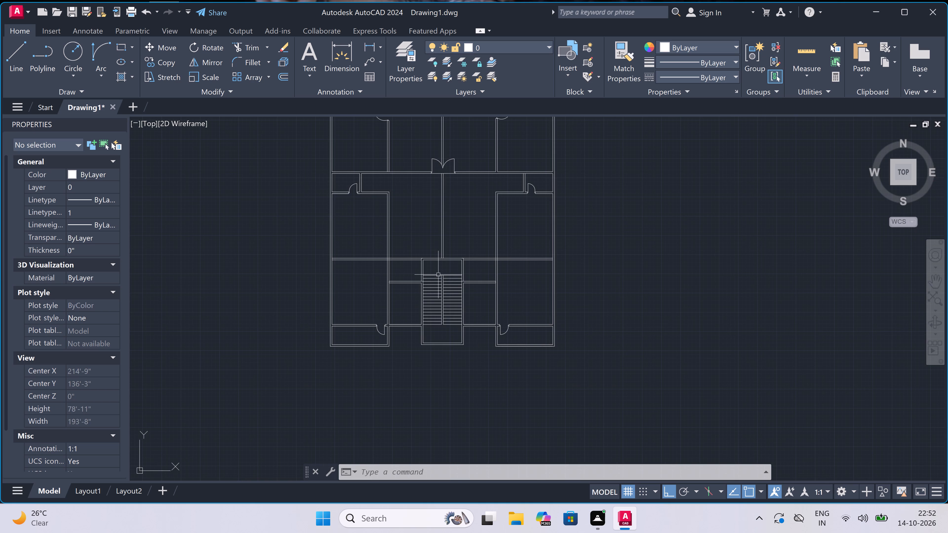
scroll(437, 283, up, 2)
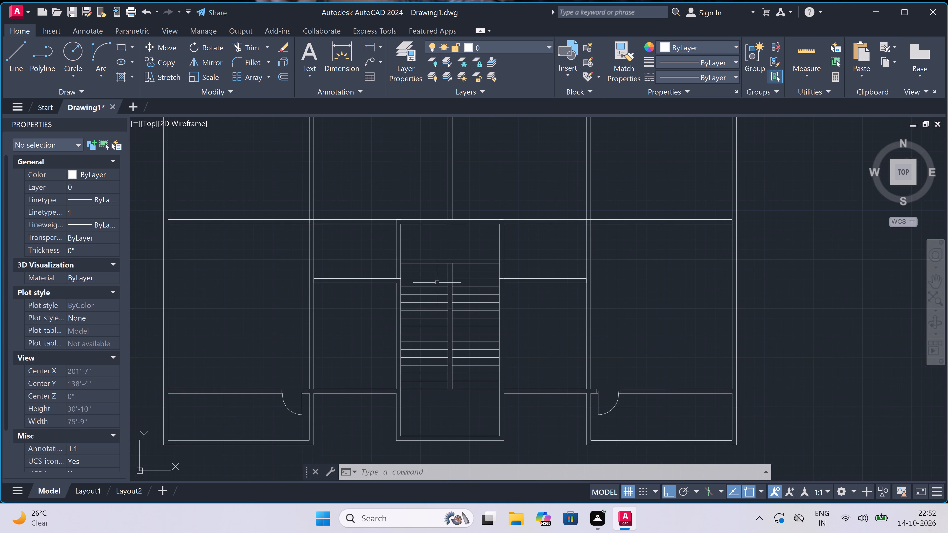
key(l)
key(space)
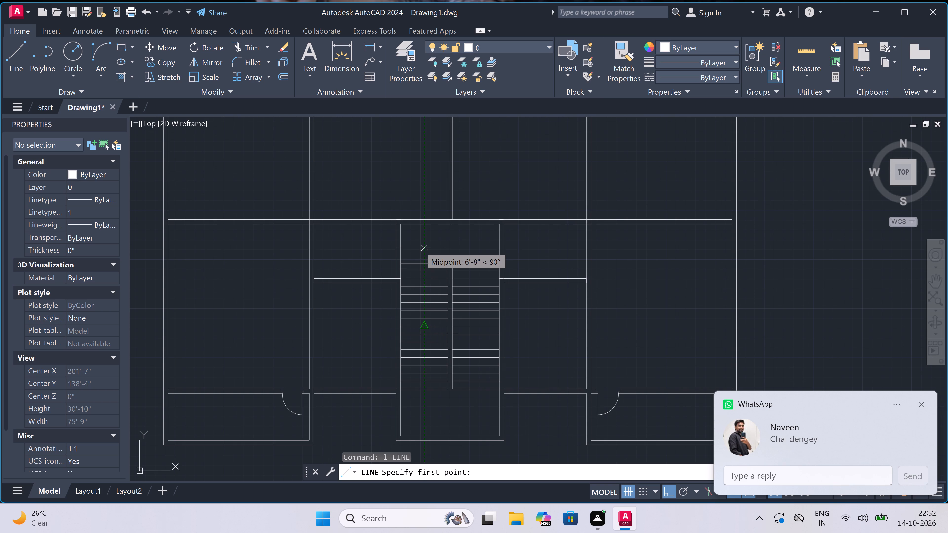
drag(419, 248, 419, 250)
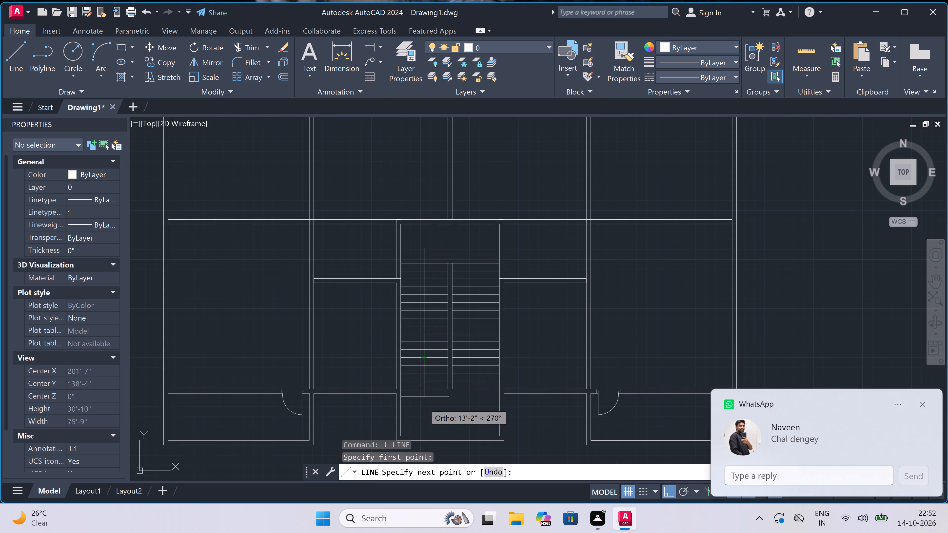
click(424, 411)
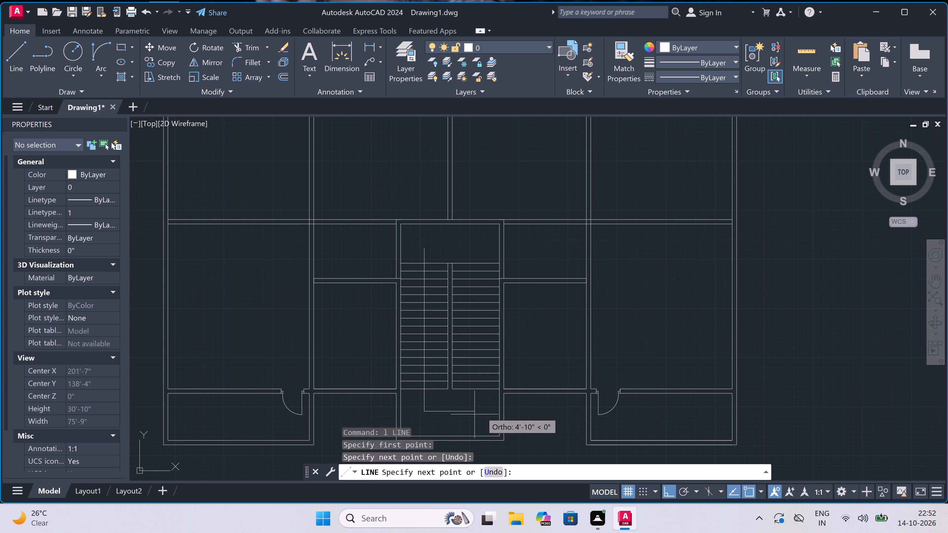
drag(482, 412, 482, 410)
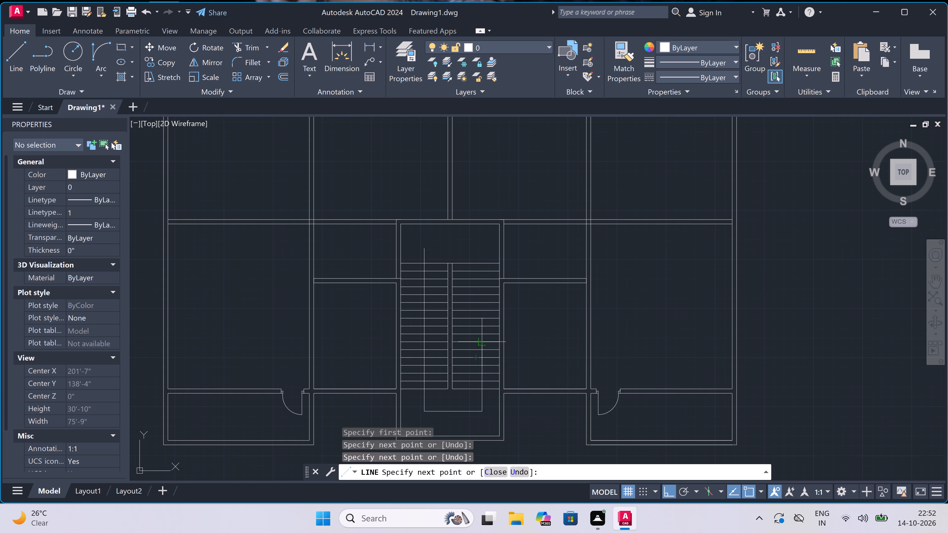
click(483, 349)
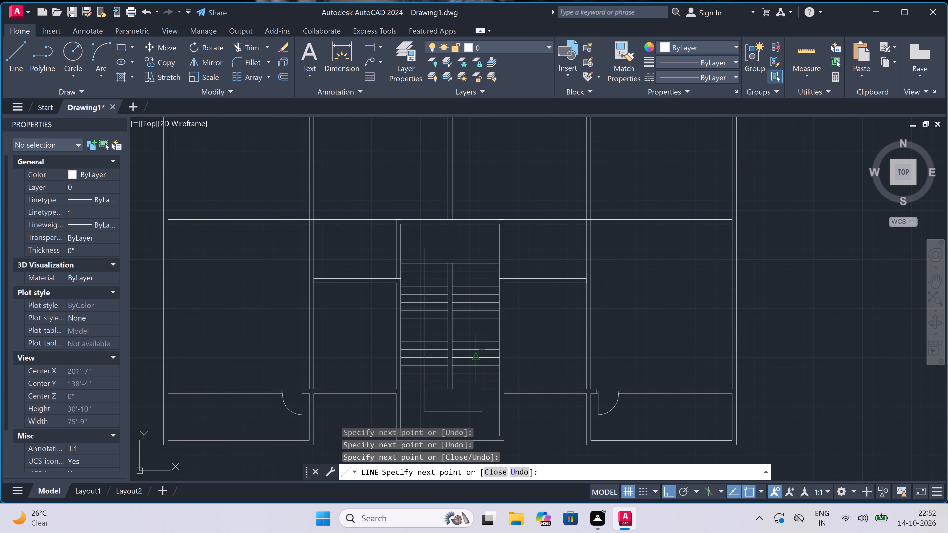
key(Escape)
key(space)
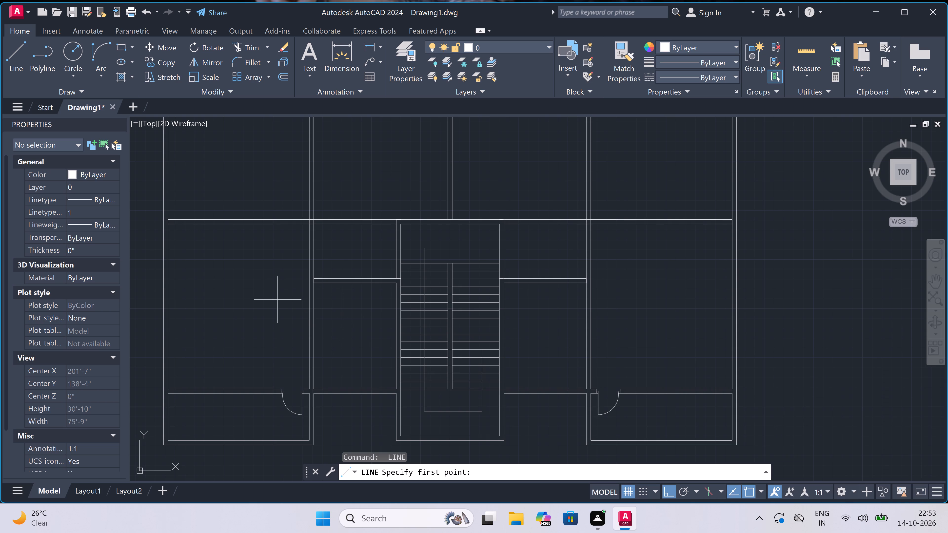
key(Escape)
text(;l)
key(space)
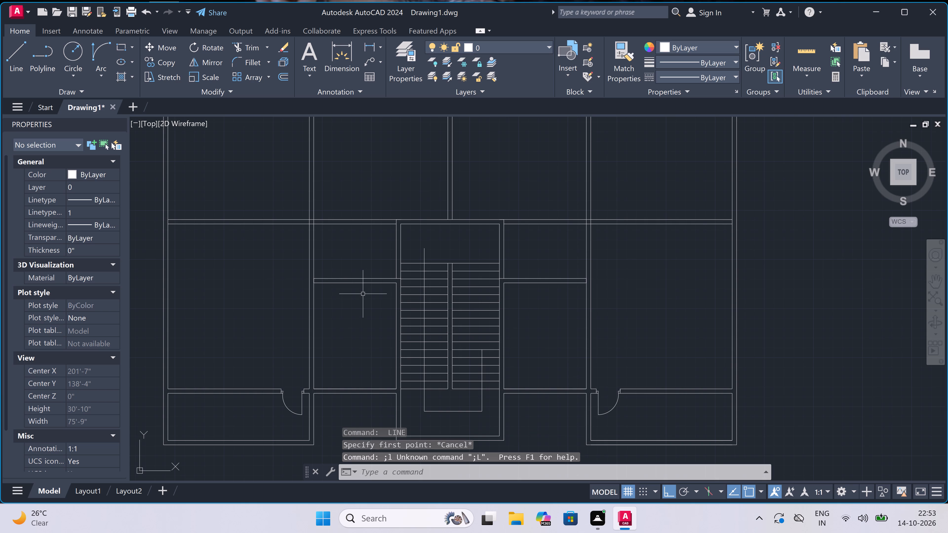
Draw a door jamb across the left end of the short wall left of the stairs, with a 2" stub and a 2' leaf downward.
scroll(317, 279, up, 2)
key(space)
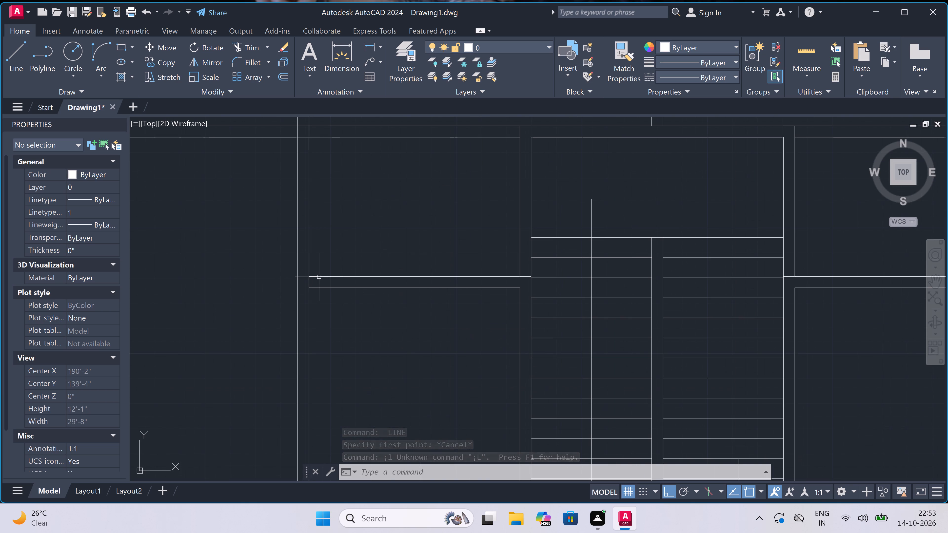
click(321, 274)
click(319, 286)
scroll(319, 283, up, 2)
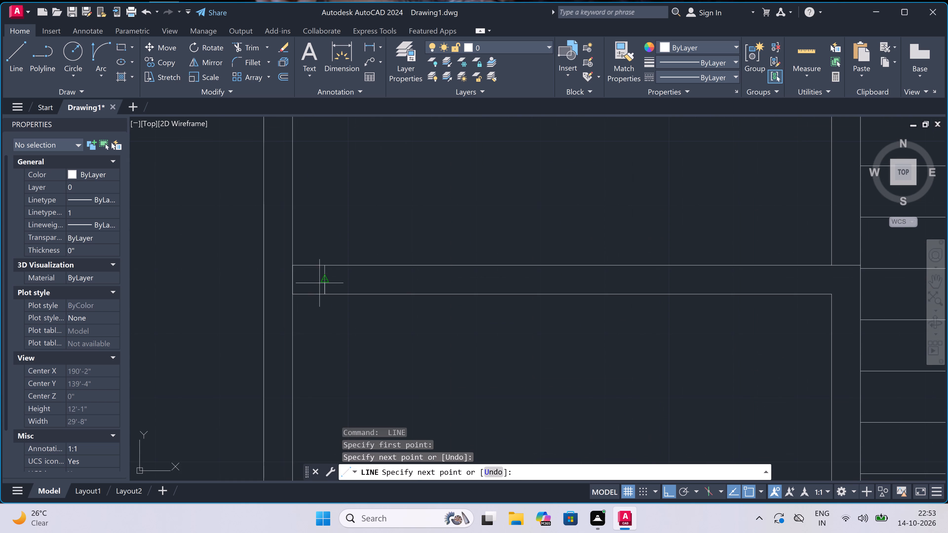
click(328, 279)
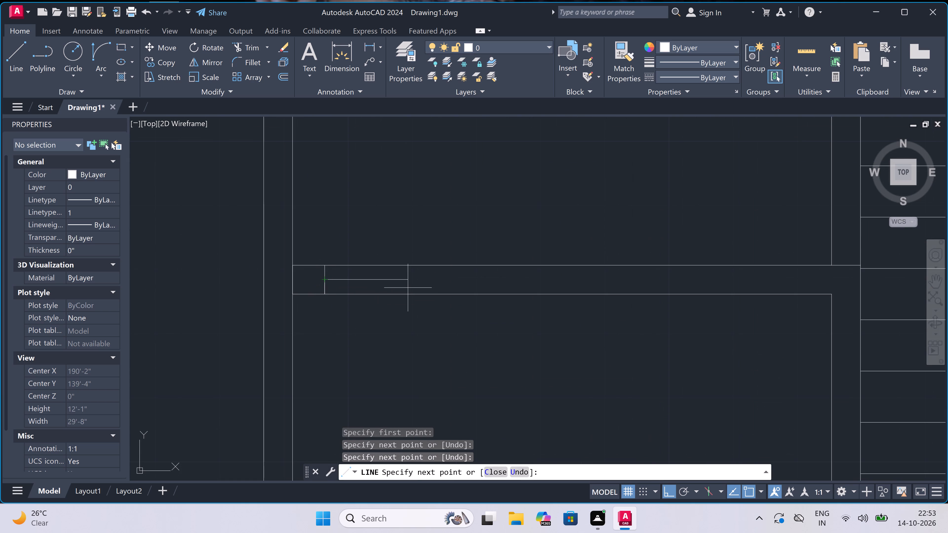
text(2")
key(space)
text(2')
key(space)
key(Escape)
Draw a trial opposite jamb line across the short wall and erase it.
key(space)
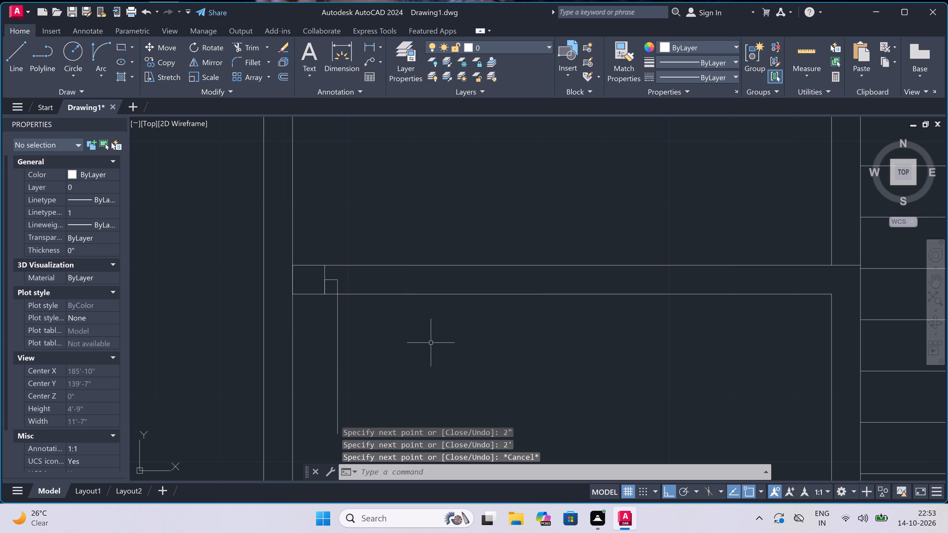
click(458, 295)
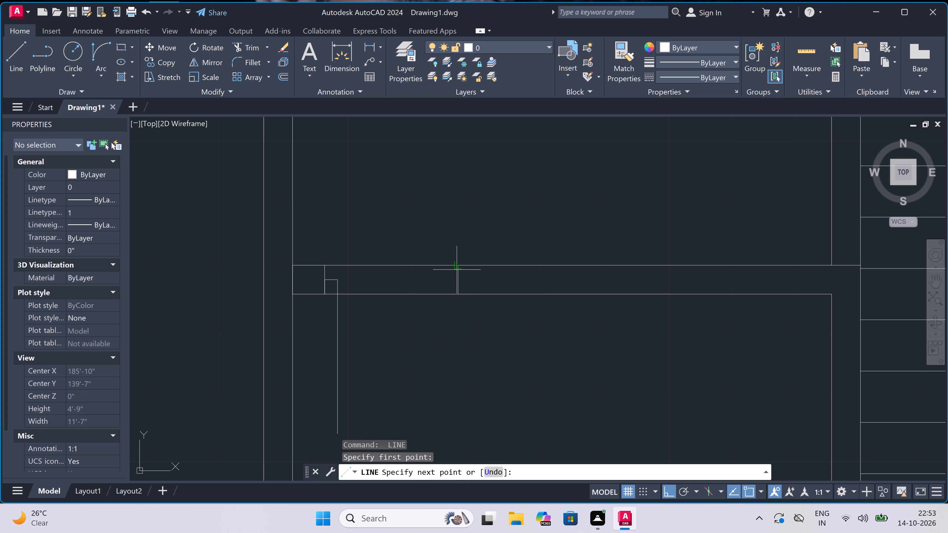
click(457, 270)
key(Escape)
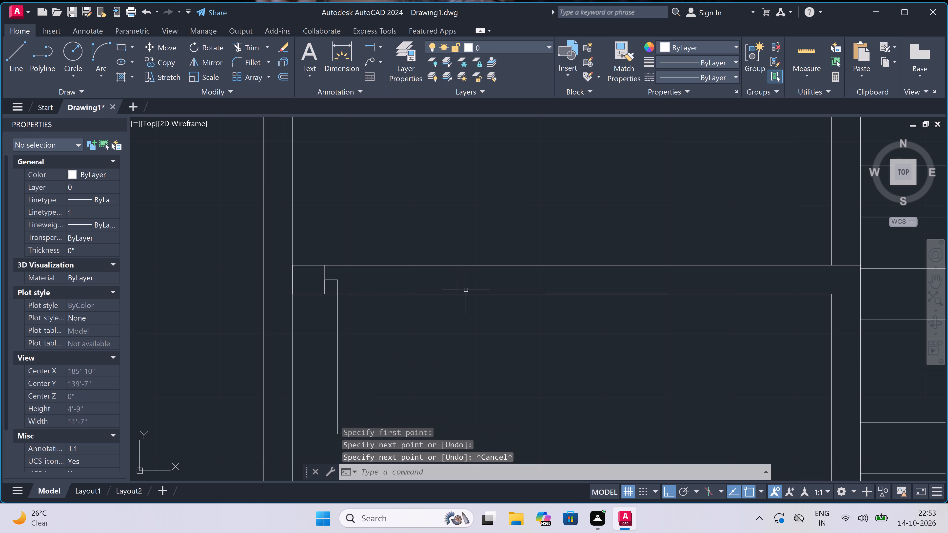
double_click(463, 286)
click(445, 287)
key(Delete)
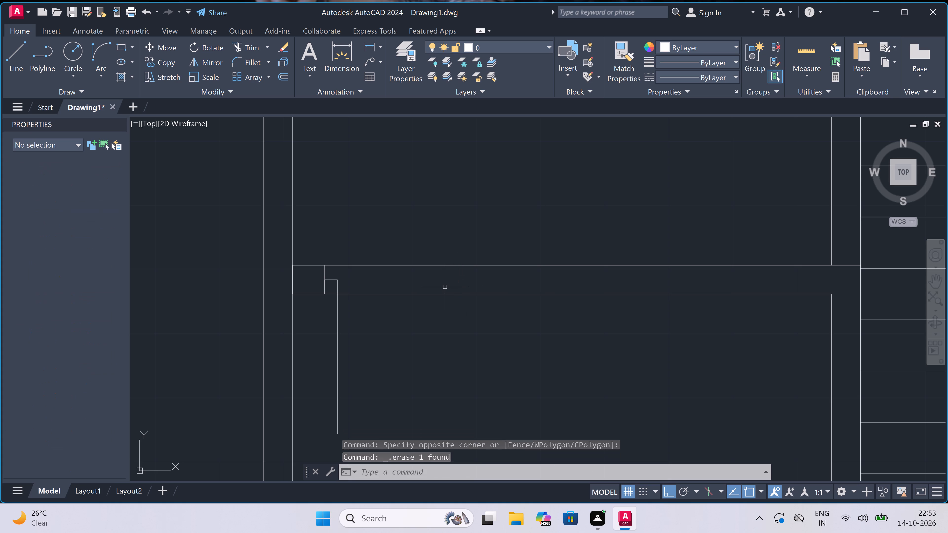
Draw the door opening's opposite jamb across the short wall, with a 2" stub from its midpoint toward the leaf.
key(l)
key(space)
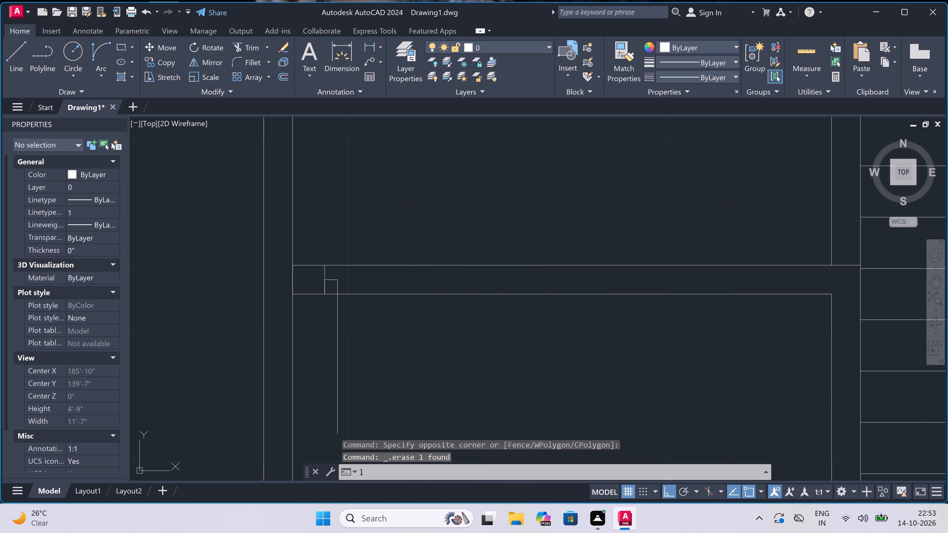
click(473, 295)
double_click(474, 268)
click(476, 283)
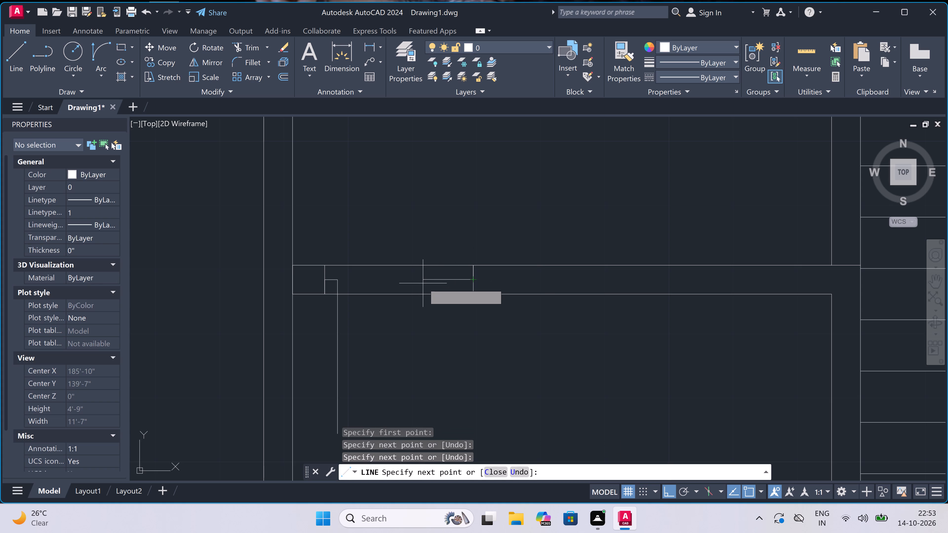
text(2")
key(space)
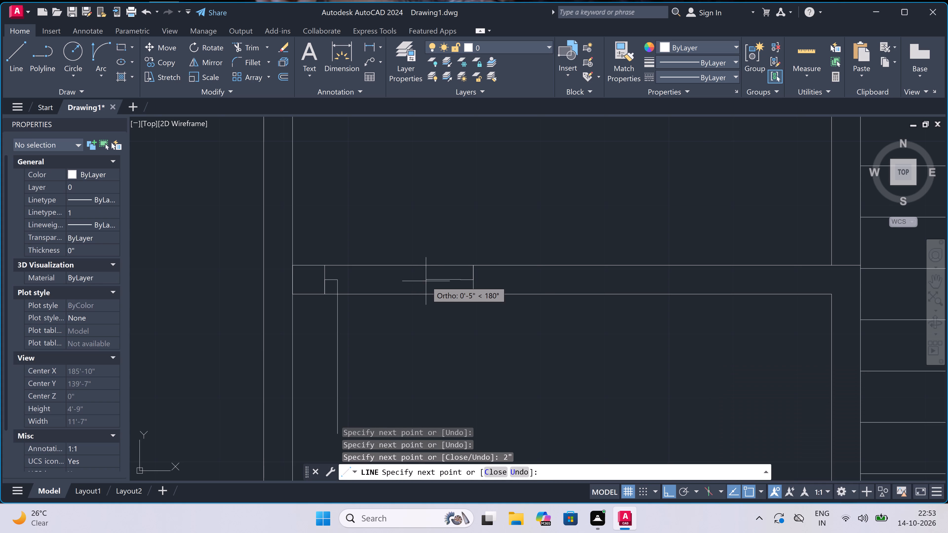
key(Escape)
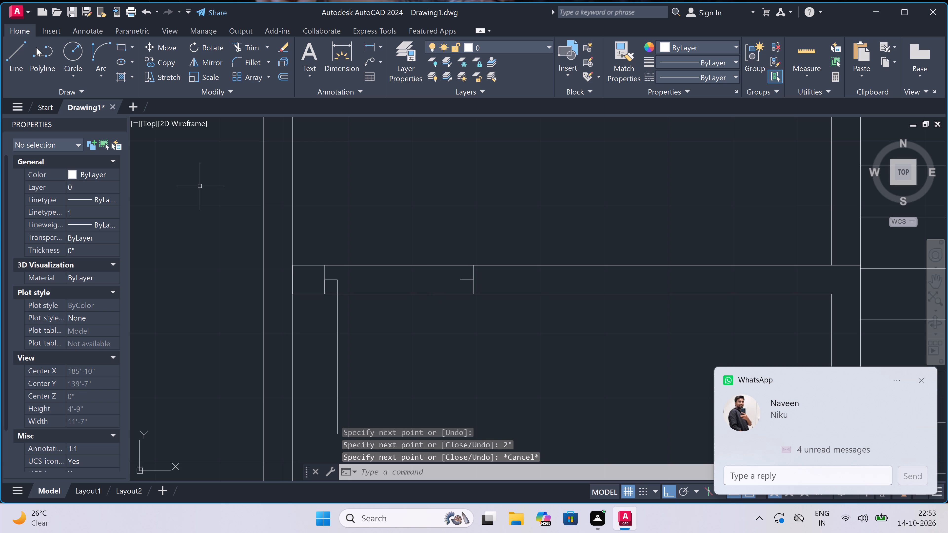
Draw the door swing arc from the 2' leaf's lower end to the opposite jamb's stub, left of the stairs.
click(97, 49)
scroll(306, 287, down, 2)
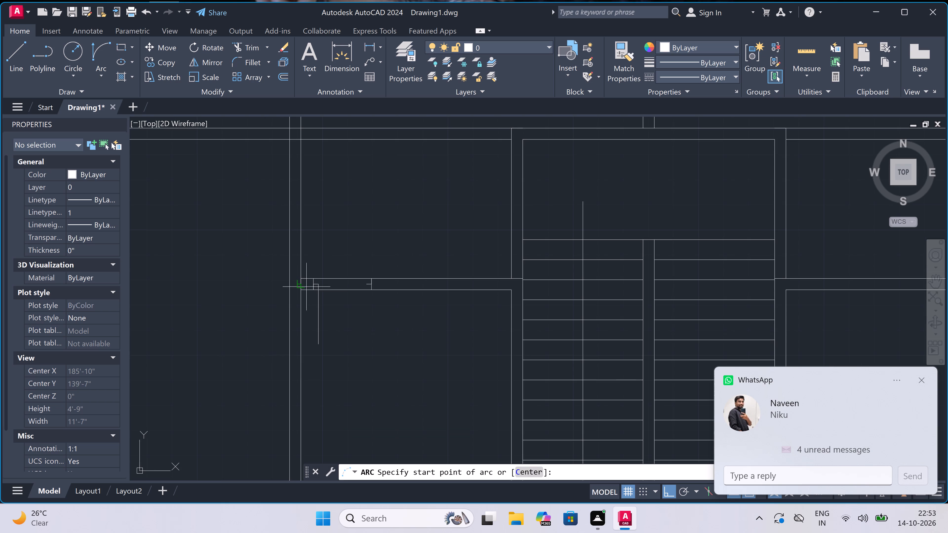
scroll(311, 344, up, 2)
click(327, 341)
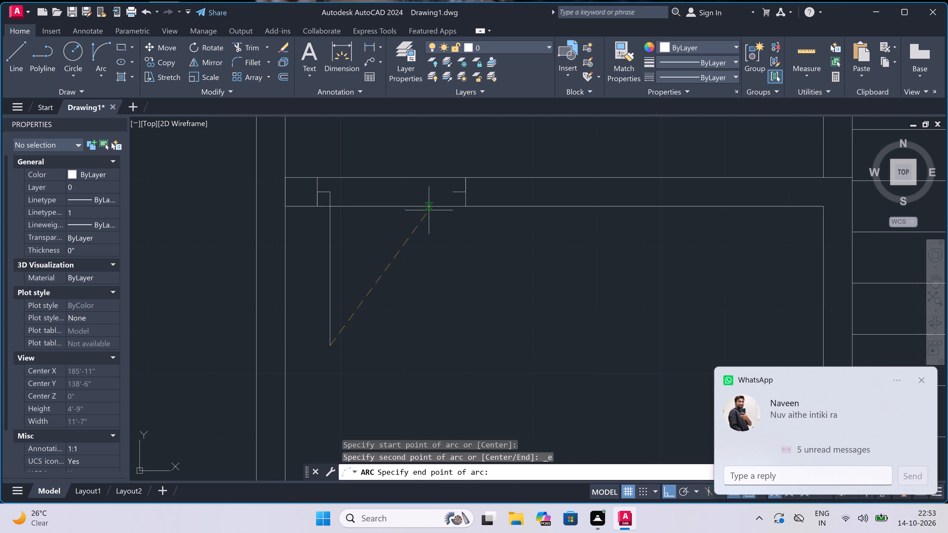
click(450, 191)
click(476, 247)
Trim both wall lines across the new door opening and the line closing the short wall's left end.
key(t)
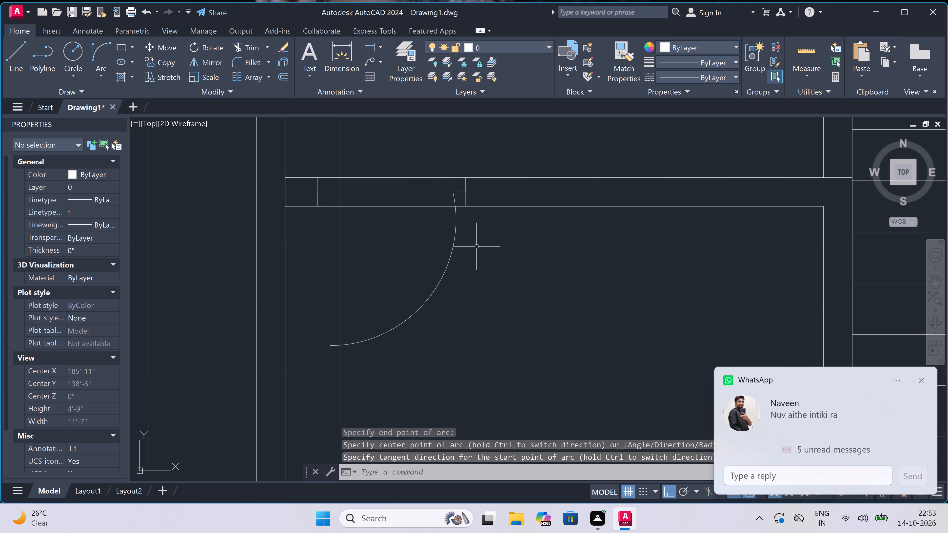
key(r)
key(space)
click(422, 165)
click(397, 254)
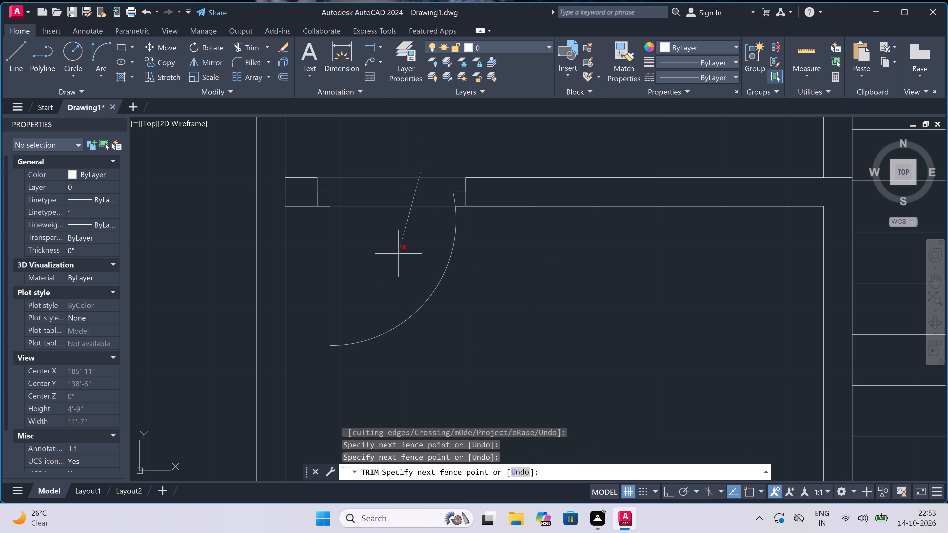
click(280, 192)
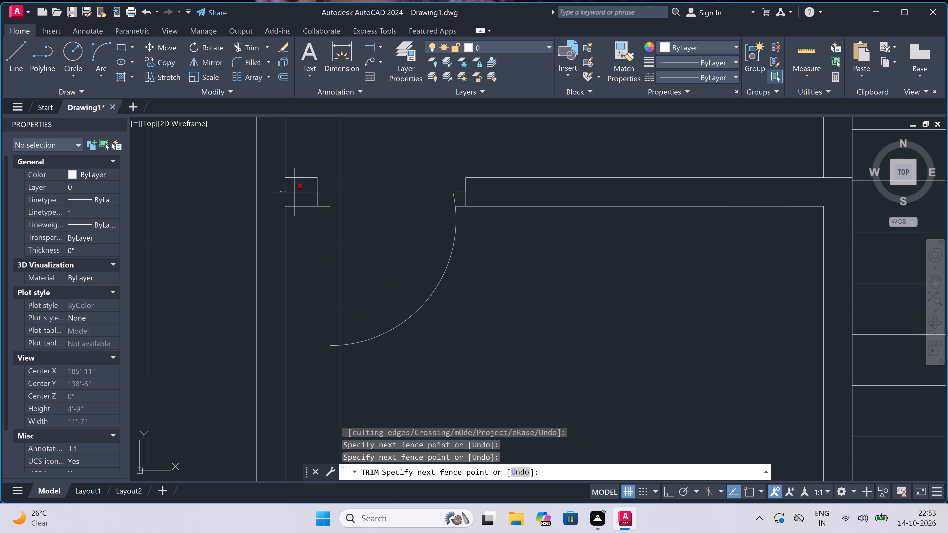
click(295, 192)
scroll(295, 192, down, 4)
key(Escape)
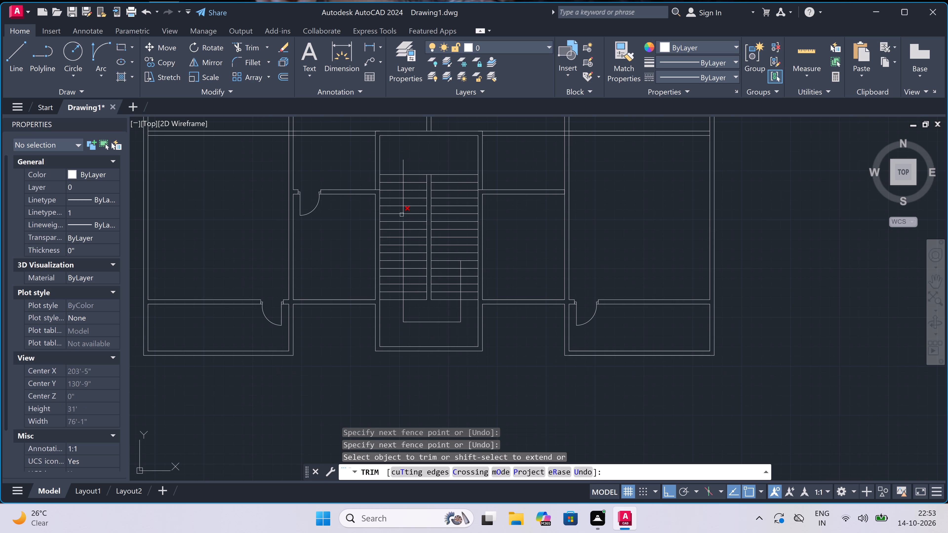
Draw a door jamb across the right end of the short wall right of the stairs, with a 2" stub and a 2' leaf downward.
scroll(541, 188, up, 2)
key(l)
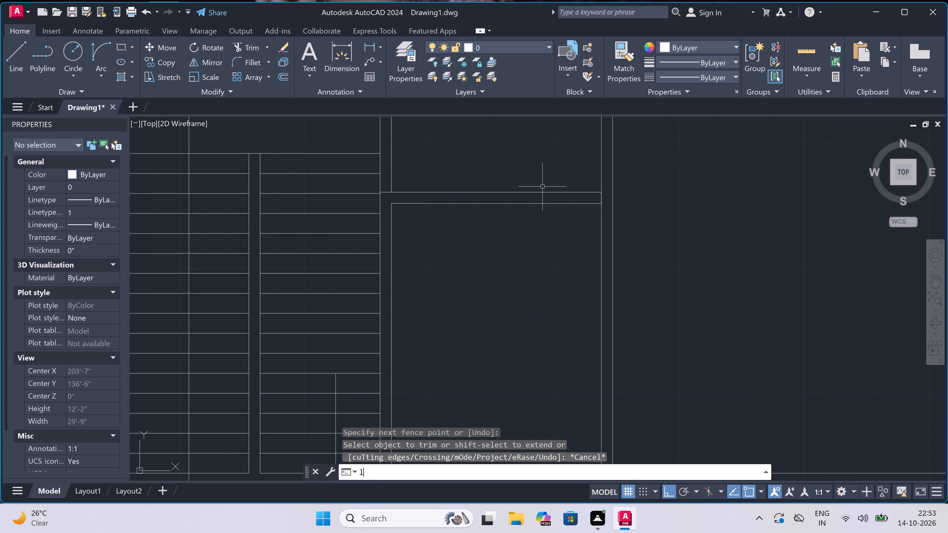
key(space)
scroll(583, 200, up, 2)
click(599, 180)
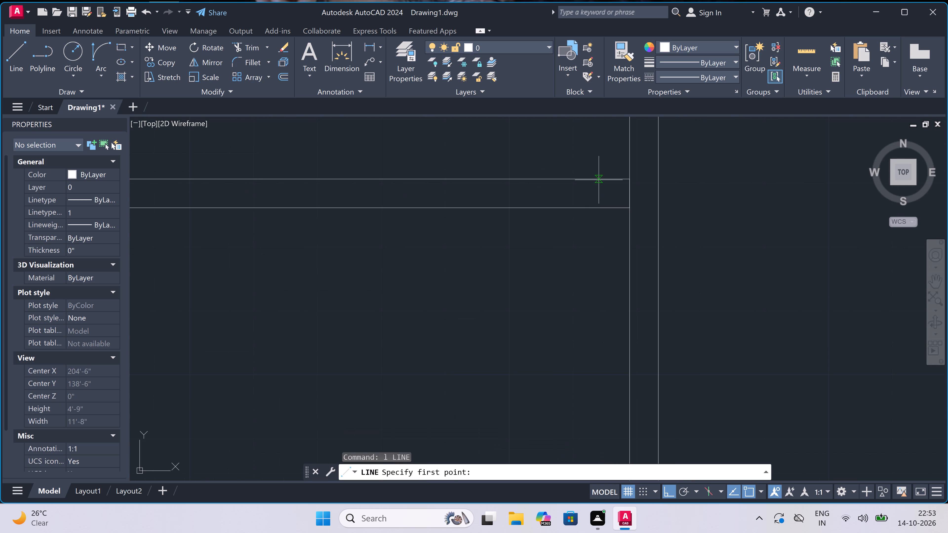
click(593, 203)
click(595, 193)
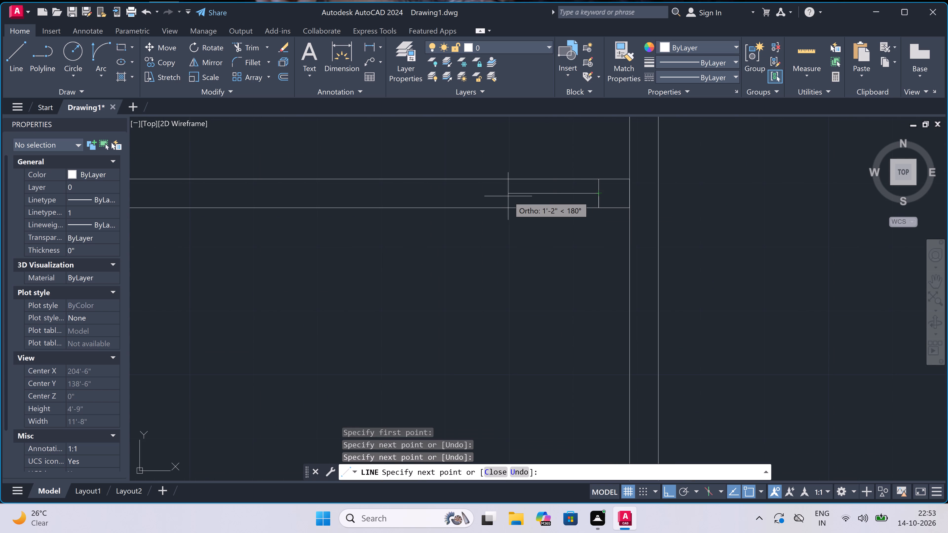
text(2")
key(space)
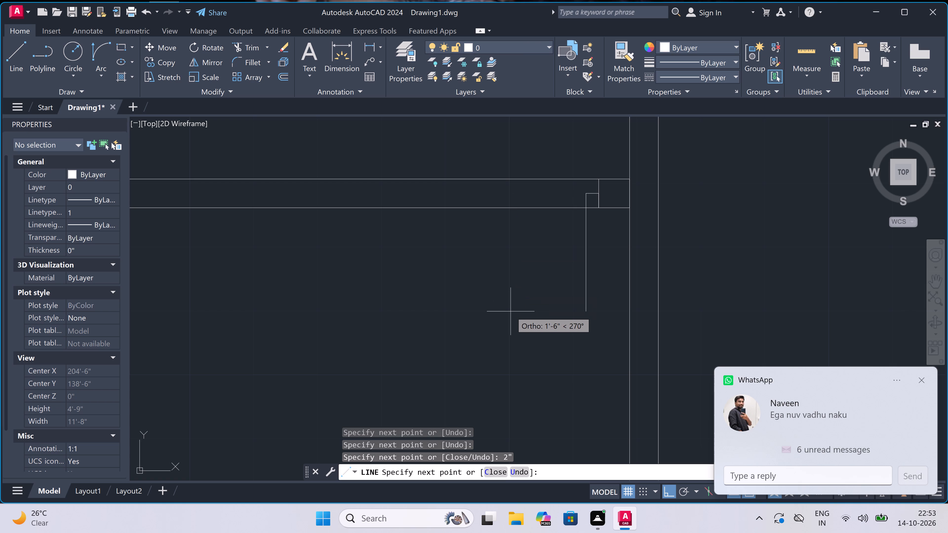
scroll(512, 303, down, 4)
scroll(512, 303, up, 2)
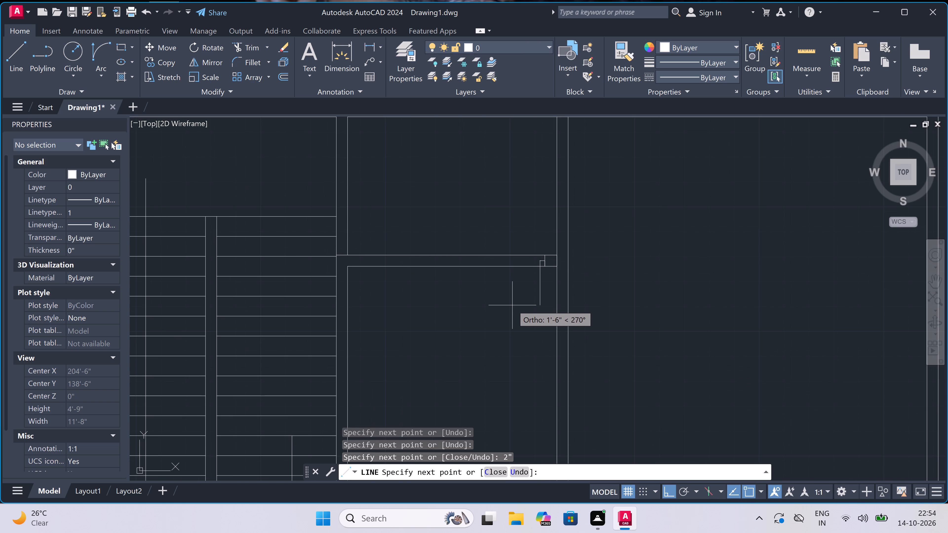
text(2')
key(space)
key(Escape)
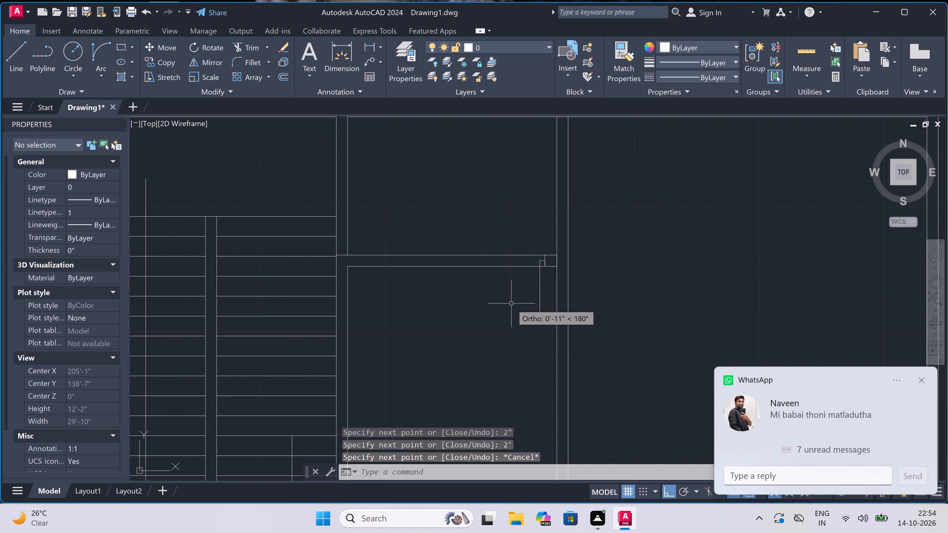
Draw the opposite jamb across the short wall right of the stairs, with a 2" stub from its midpoint toward the leaf.
key(space)
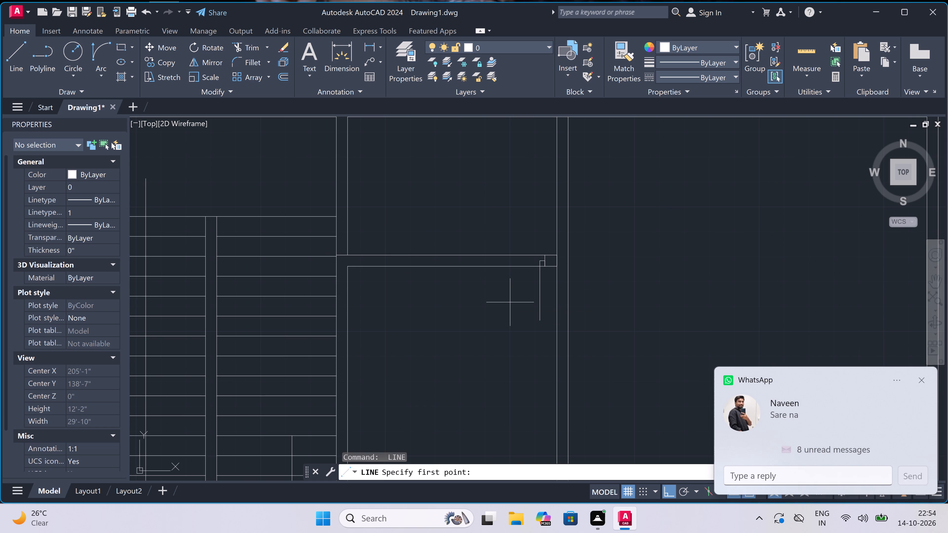
scroll(493, 278, up, 1)
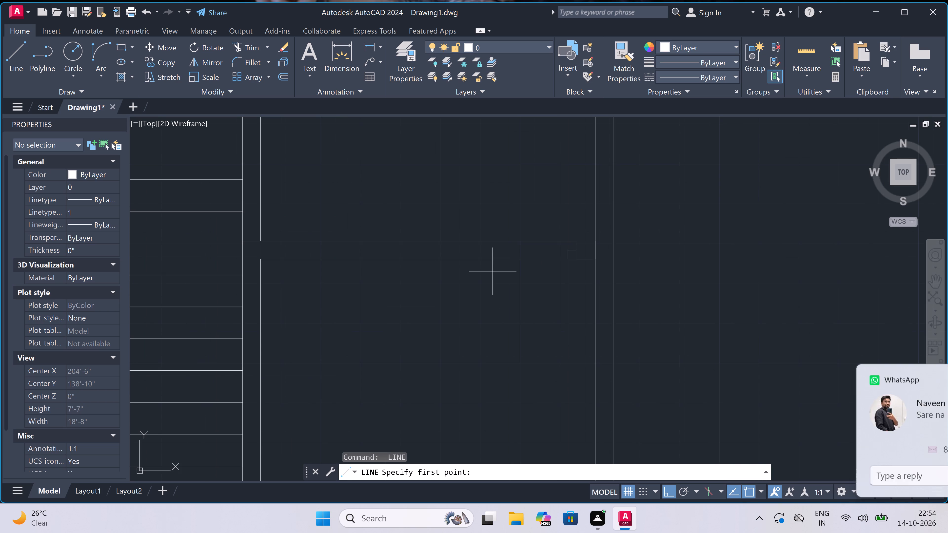
scroll(496, 260, up, 1)
click(496, 260)
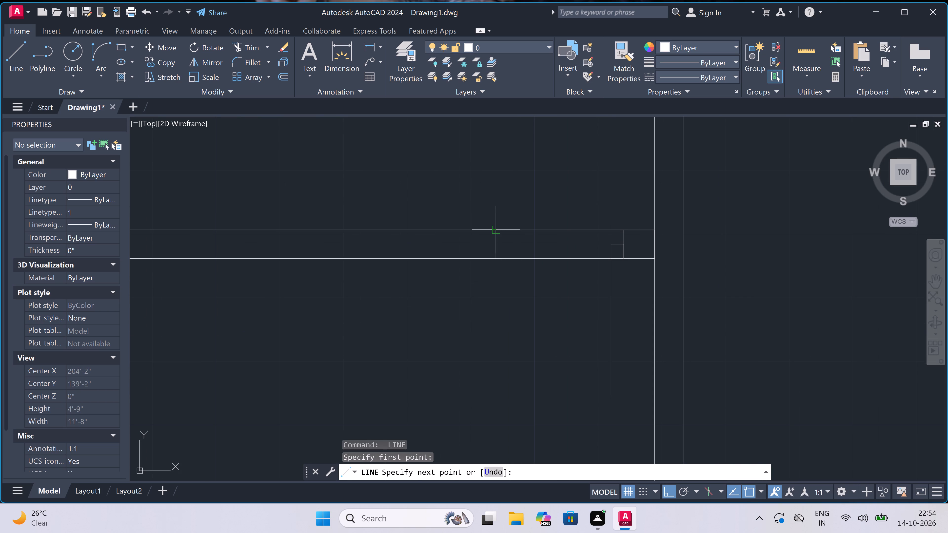
click(495, 228)
click(495, 247)
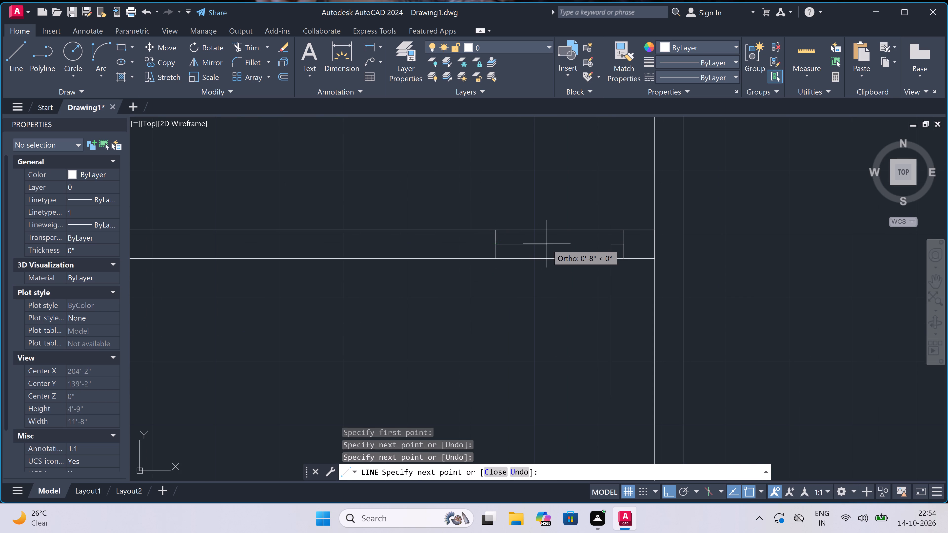
text(2")
key(space)
key(Escape)
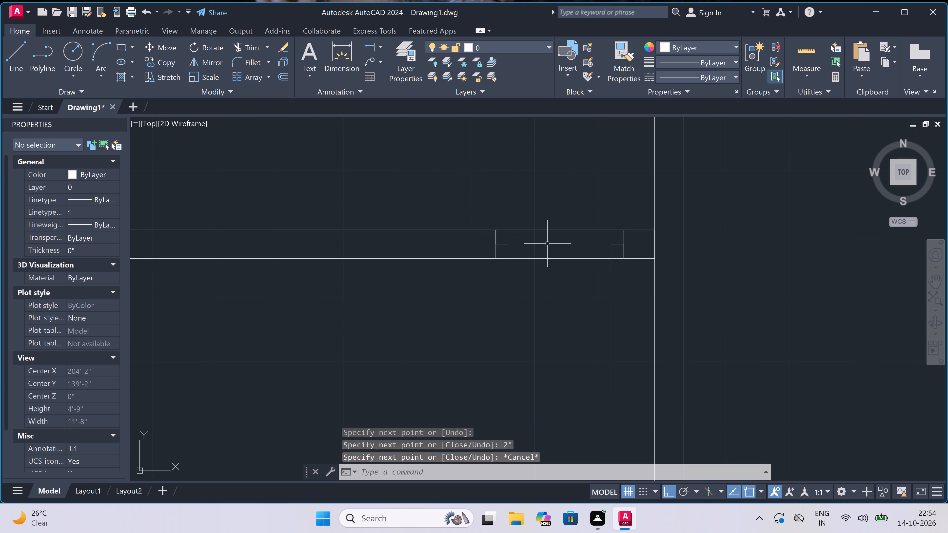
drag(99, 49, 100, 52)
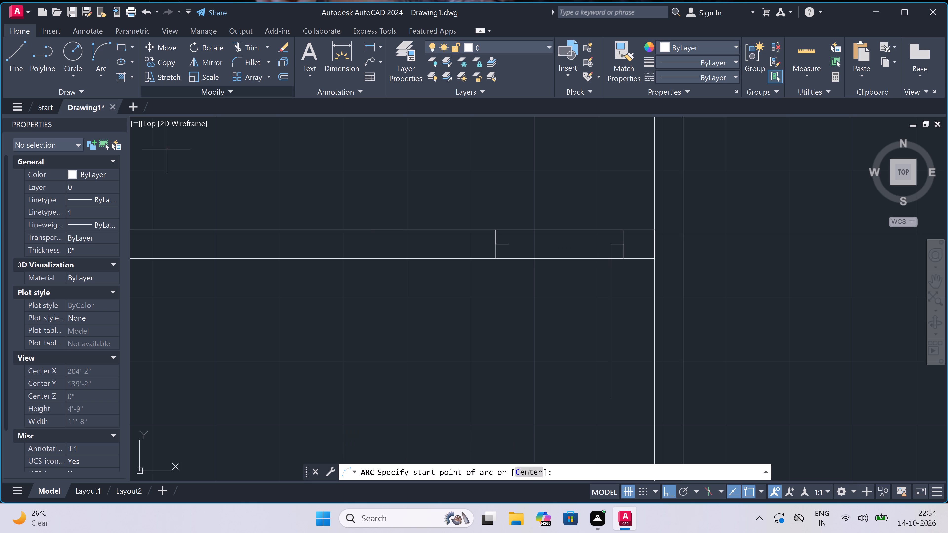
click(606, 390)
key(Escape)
Draw a three-point swing arc from the leaf's lower end through the opposite stub's end to above the wall.
key(space)
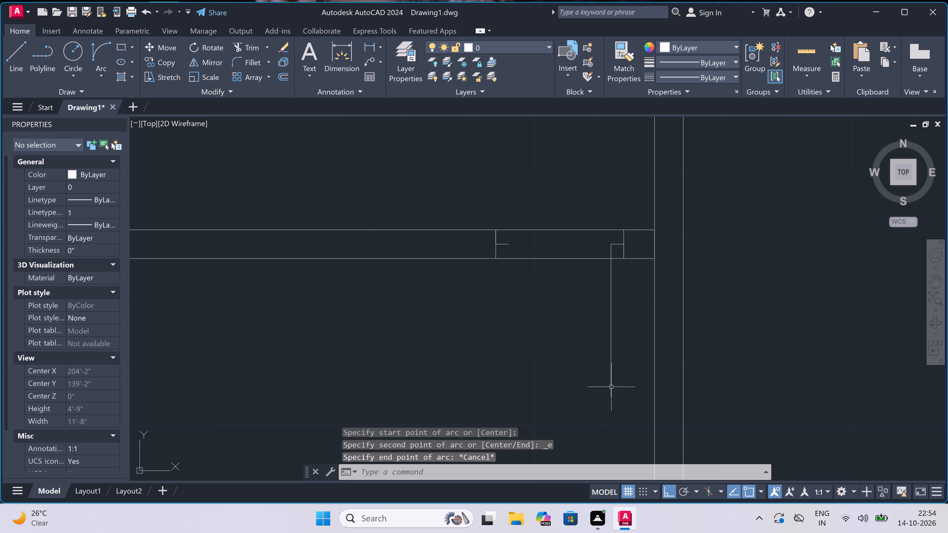
click(605, 397)
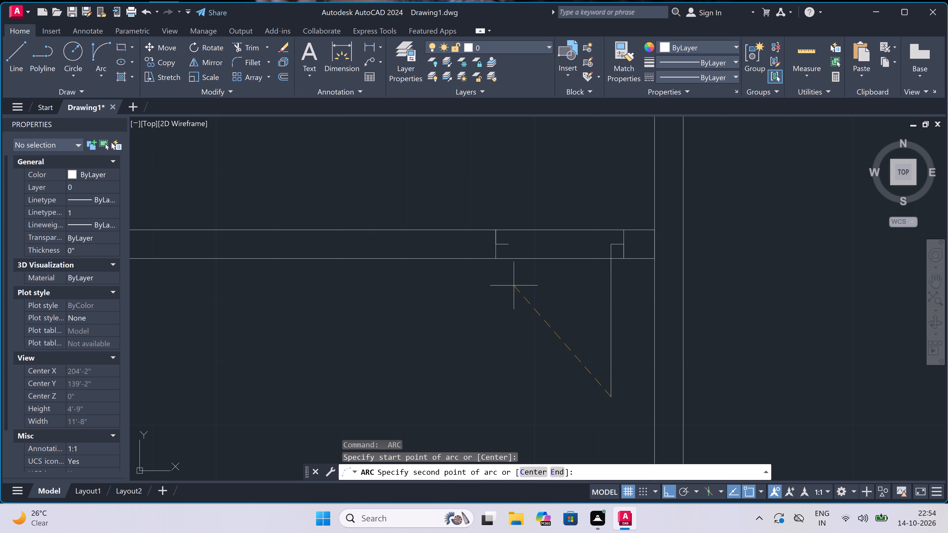
click(512, 242)
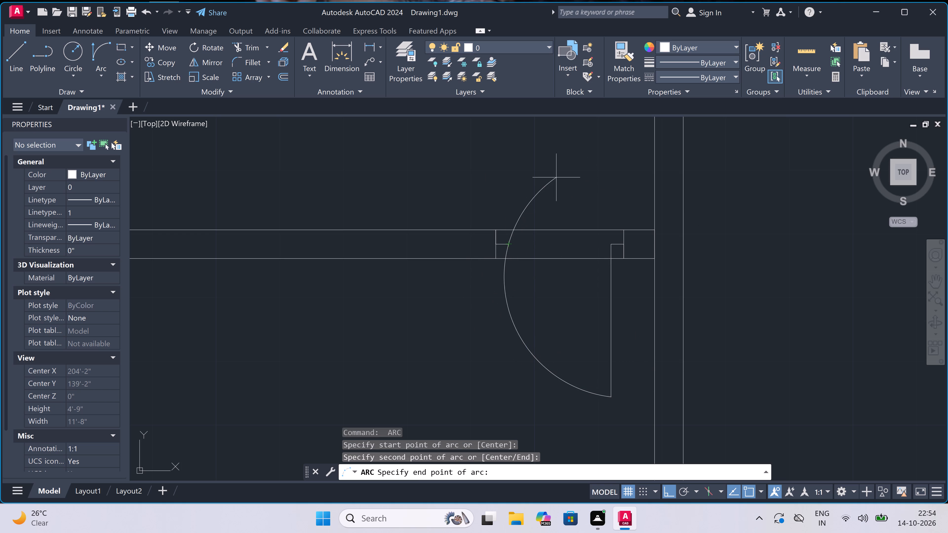
click(567, 185)
Trim the wall lines and excess arc across the right-hand door opening, and the line closing the short wall's right end.
key(t)
key(r)
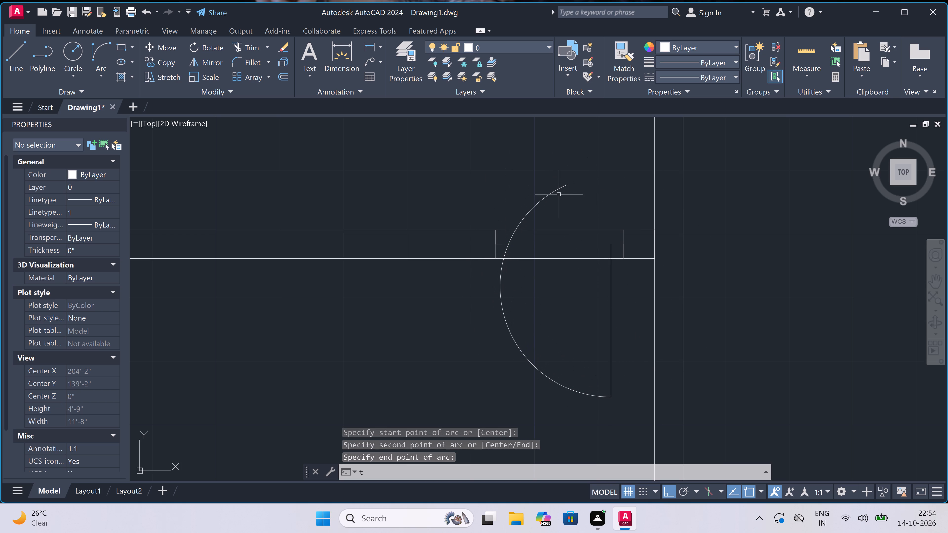
key(space)
click(522, 183)
click(537, 329)
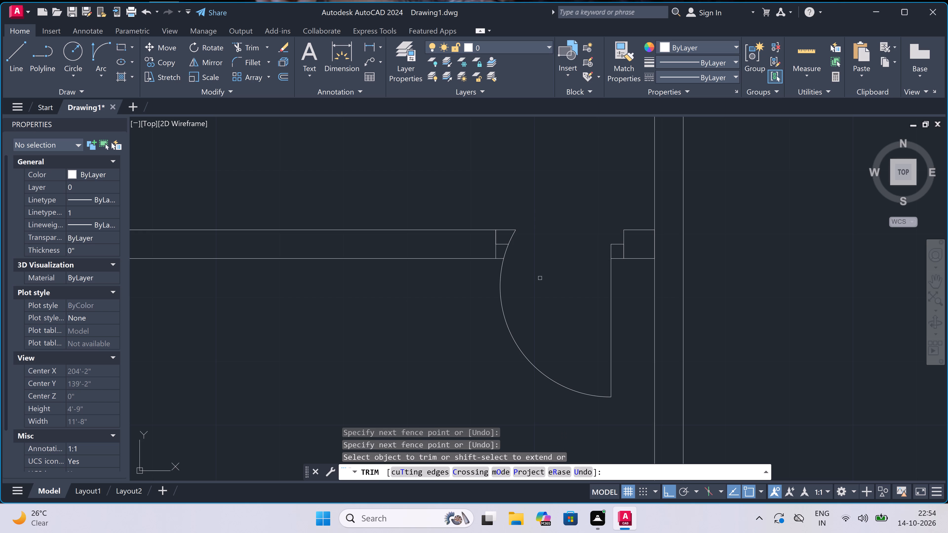
scroll(536, 274, down, 5)
scroll(536, 274, up, 2)
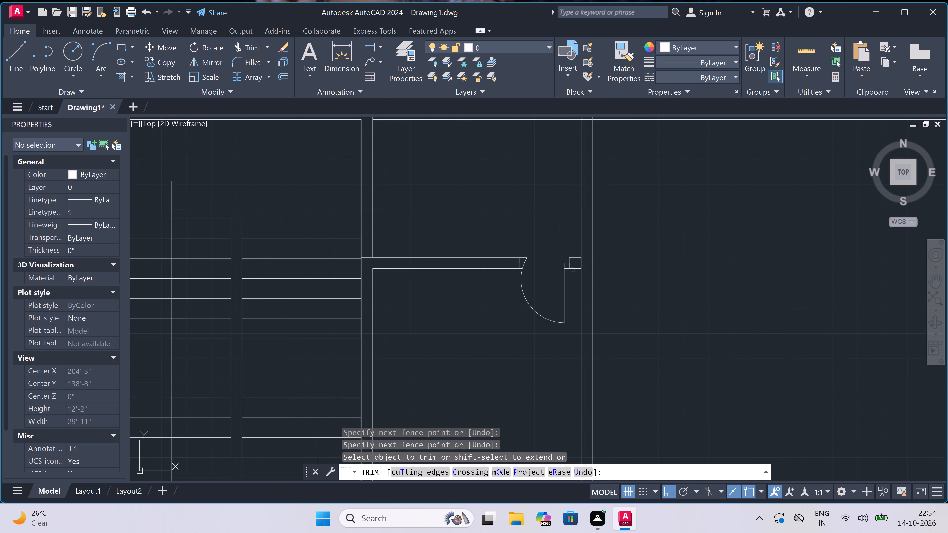
scroll(582, 261, up, 3)
click(583, 262)
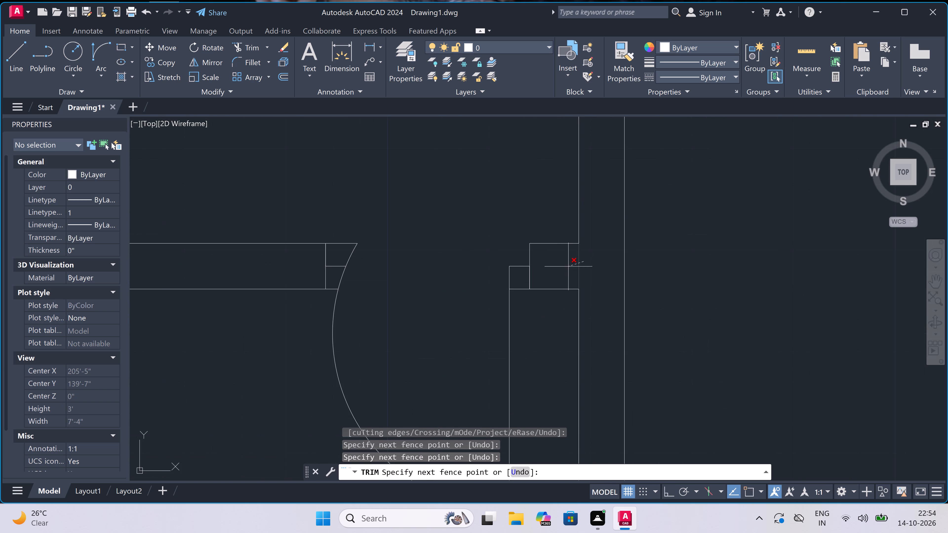
click(565, 268)
scroll(565, 268, down, 5)
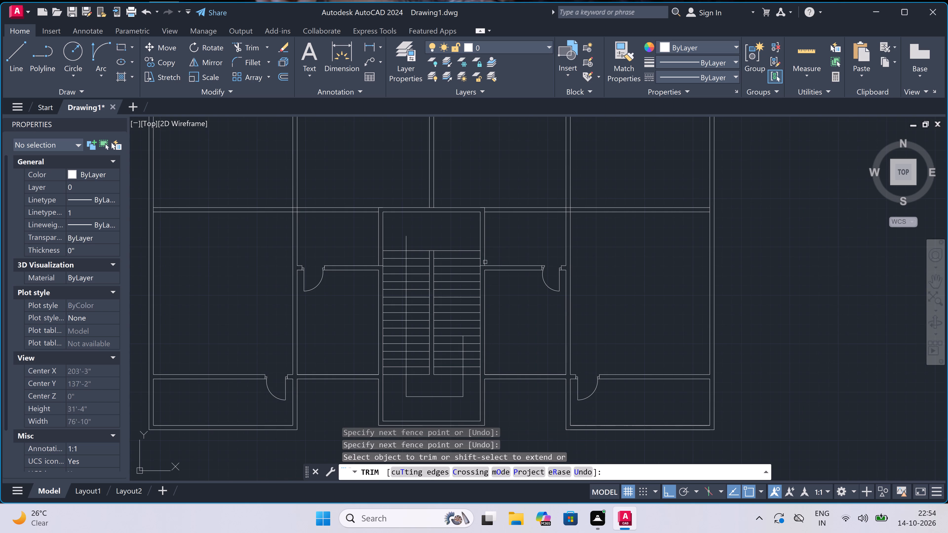
Trim the wall lines crossing the junctions of both short walls with the stair walls and below the central vertical wall.
scroll(477, 266, up, 4)
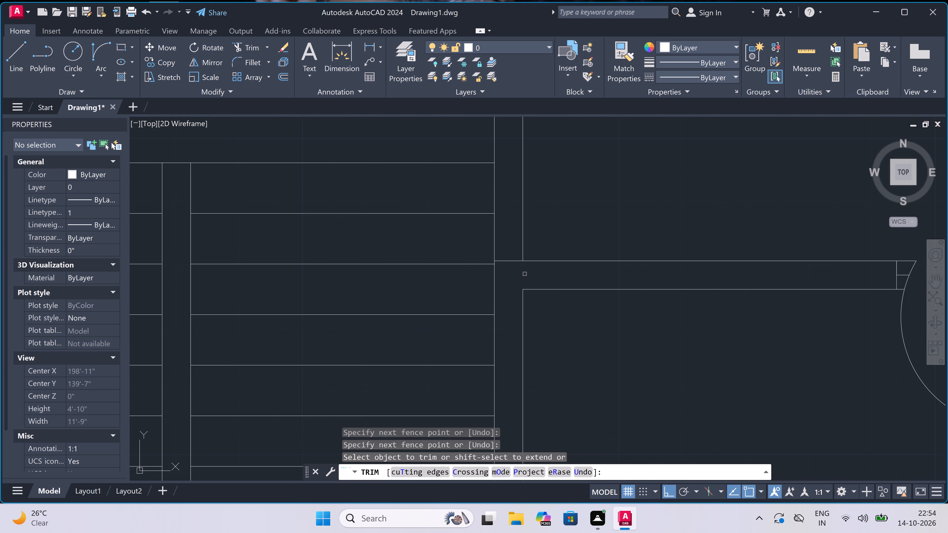
click(503, 287)
click(506, 219)
scroll(506, 219, down, 6)
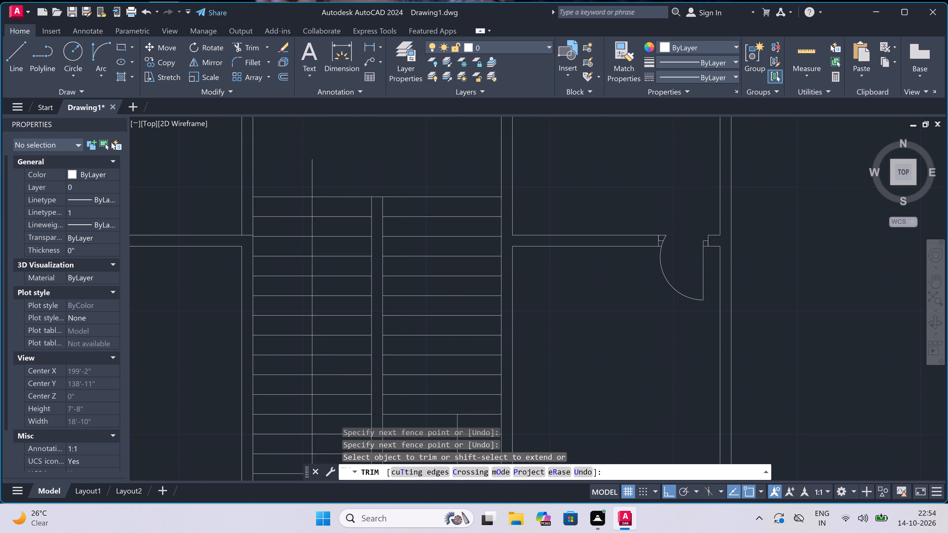
scroll(400, 231, up, 4)
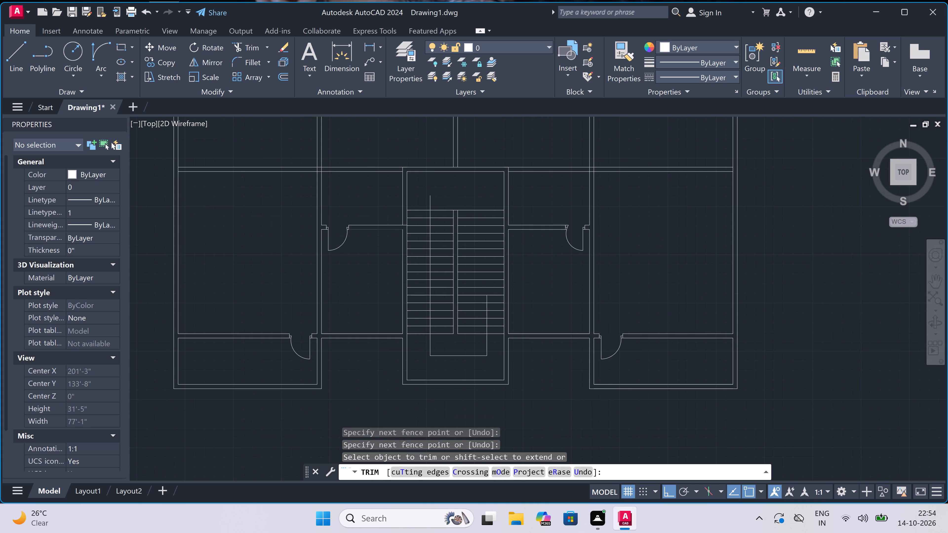
click(427, 175)
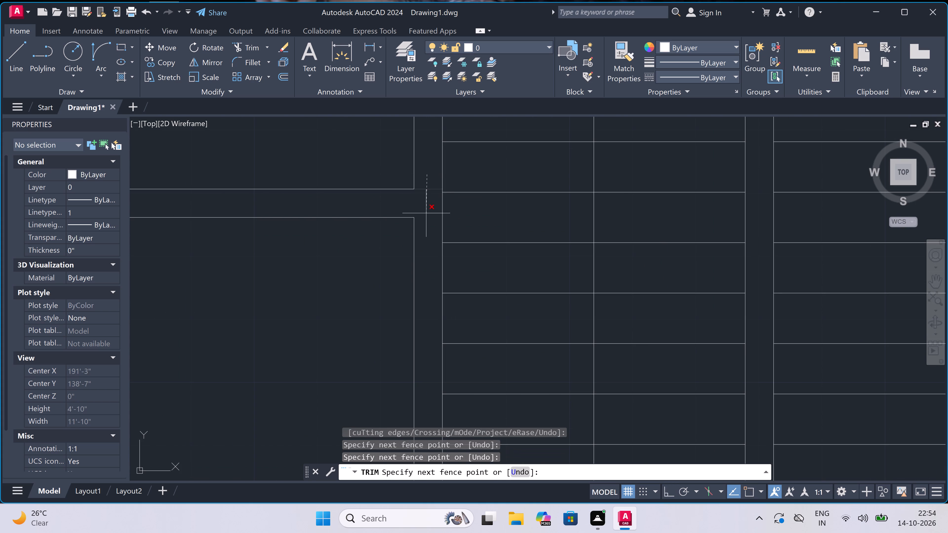
click(426, 213)
scroll(426, 213, down, 6)
scroll(425, 177, up, 1)
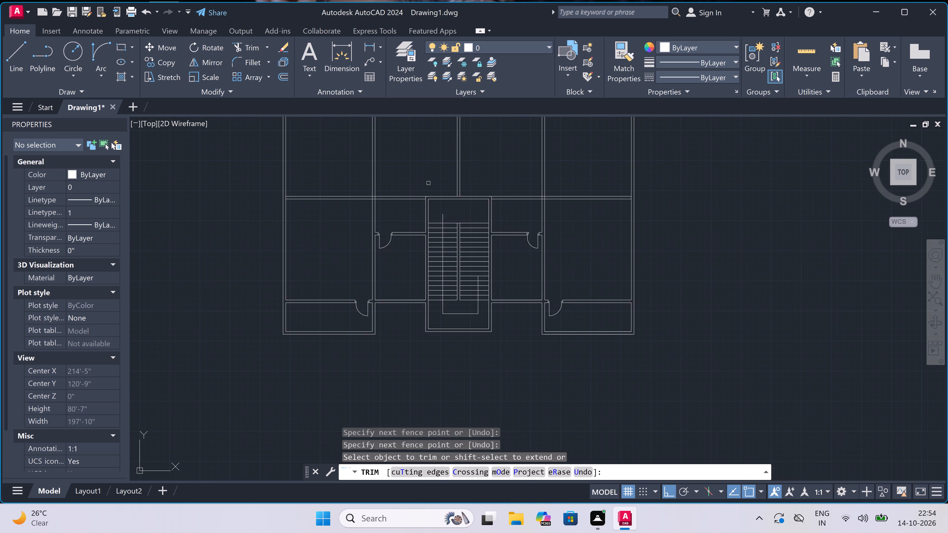
scroll(429, 184, up, 3)
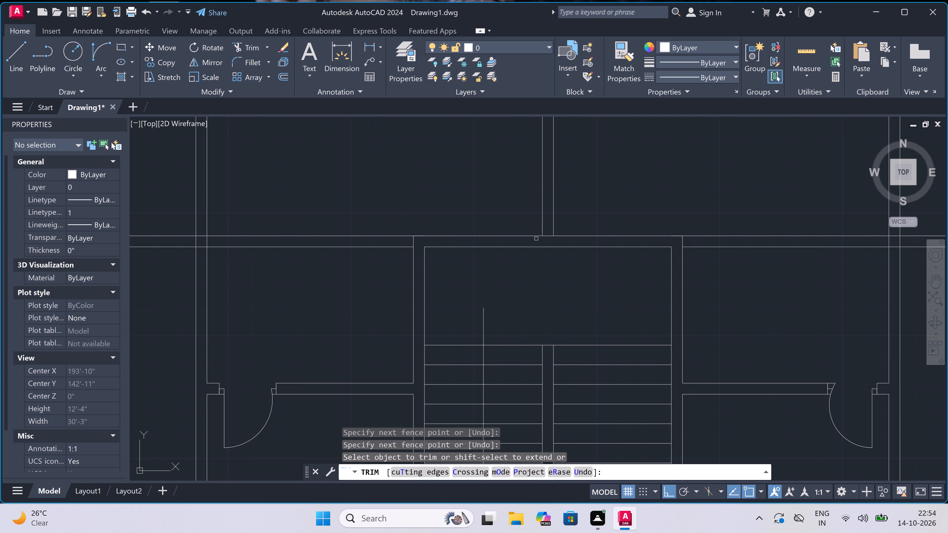
click(550, 235)
key(Escape)
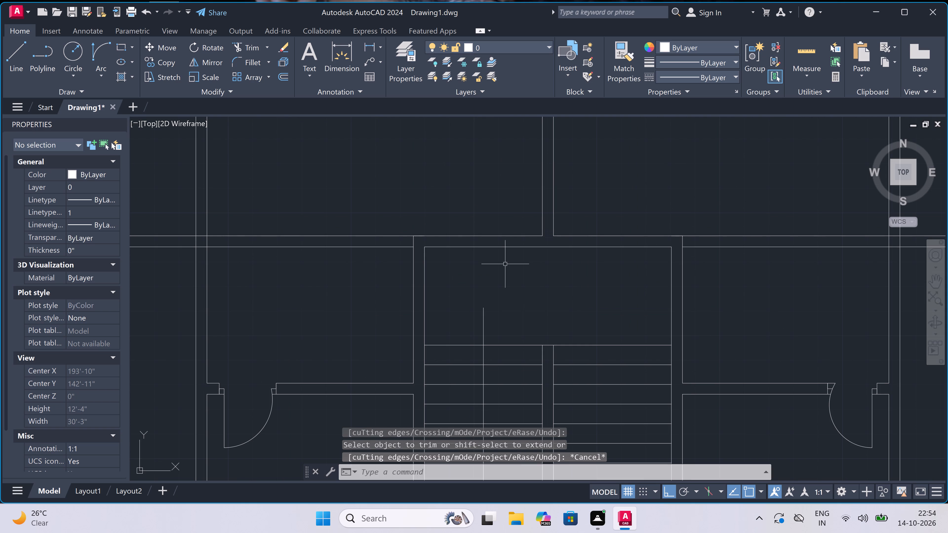
Draw the left jamb across the wall above the stairs, with a 2" stub from its midpoint and a 3' leaf upward.
text(l)
key(space)
scroll(505, 264, down, 1)
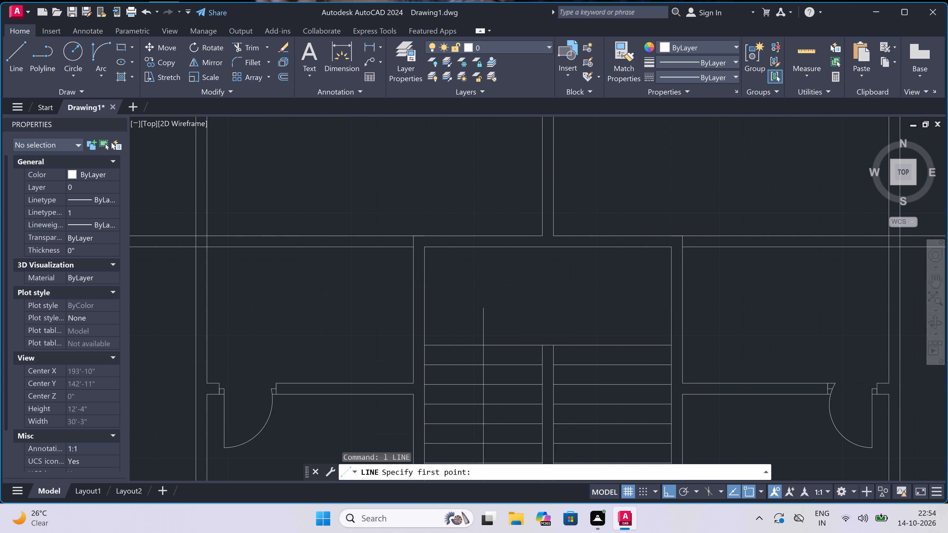
scroll(505, 264, down, 2)
scroll(516, 239, up, 3)
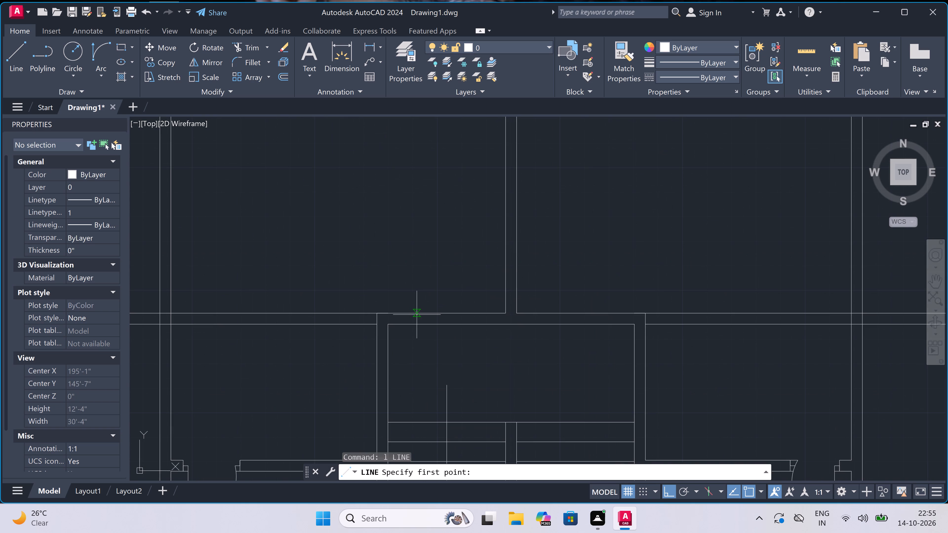
scroll(440, 313, up, 2)
click(423, 317)
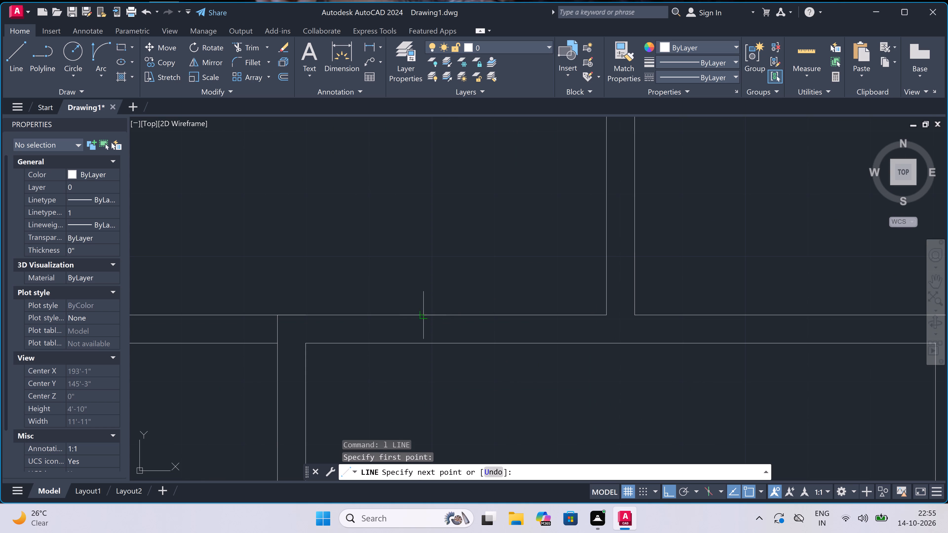
click(421, 346)
click(421, 332)
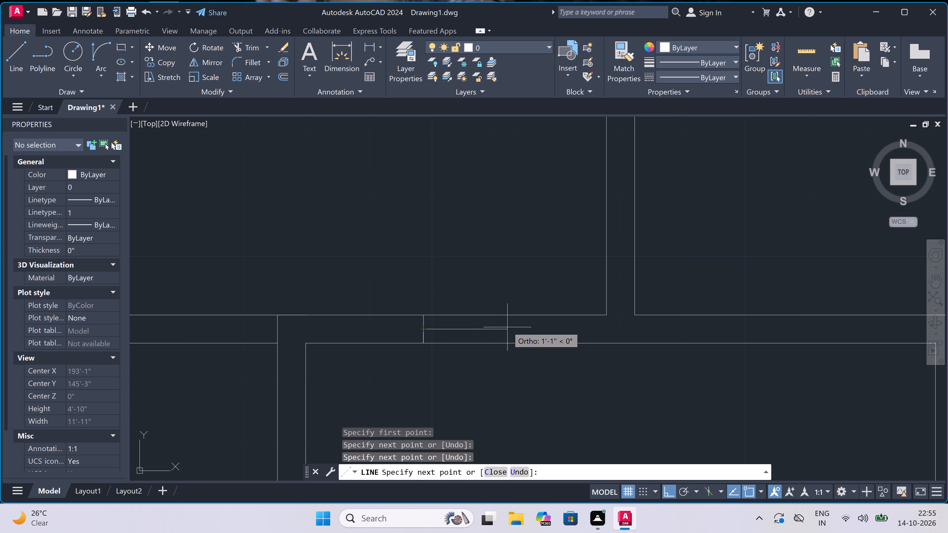
text(2")
key(space)
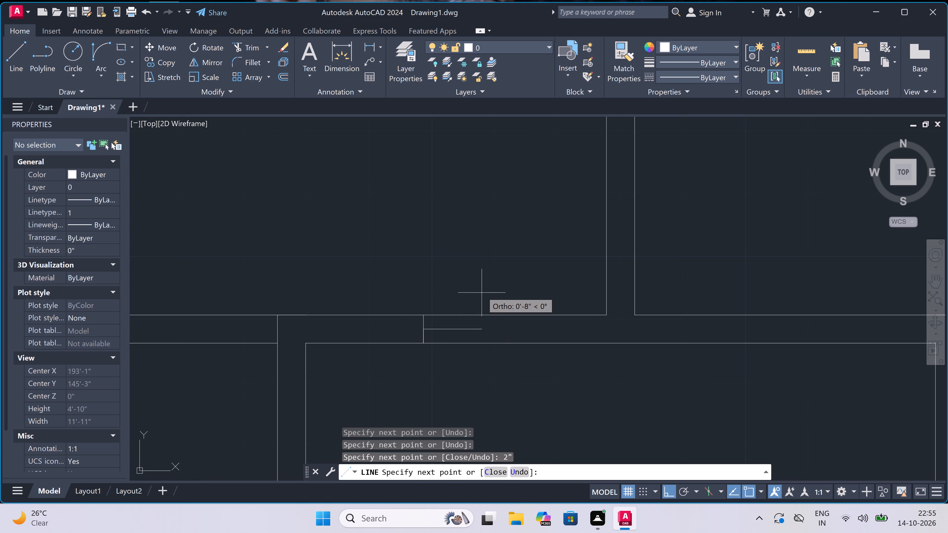
text(3')
key(space)
key(ctrl+z)
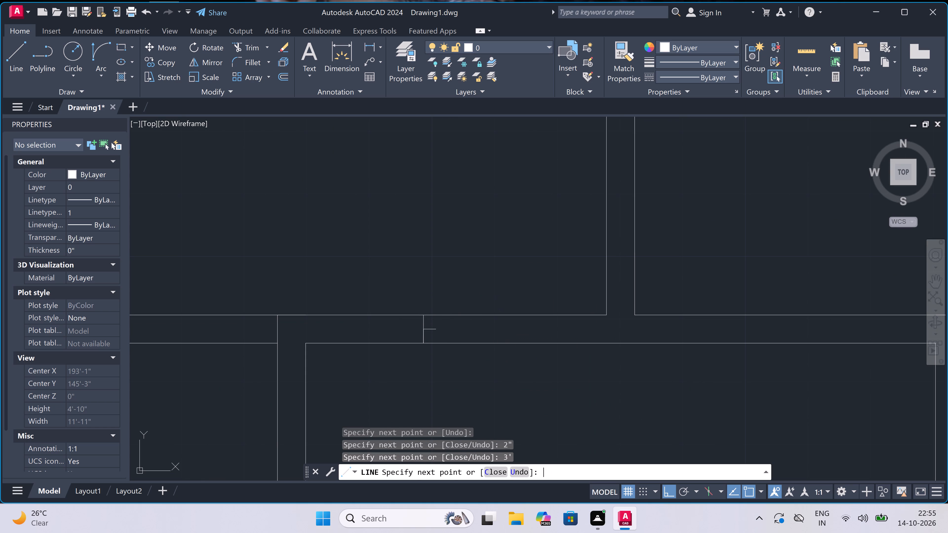
text(3')
key(space)
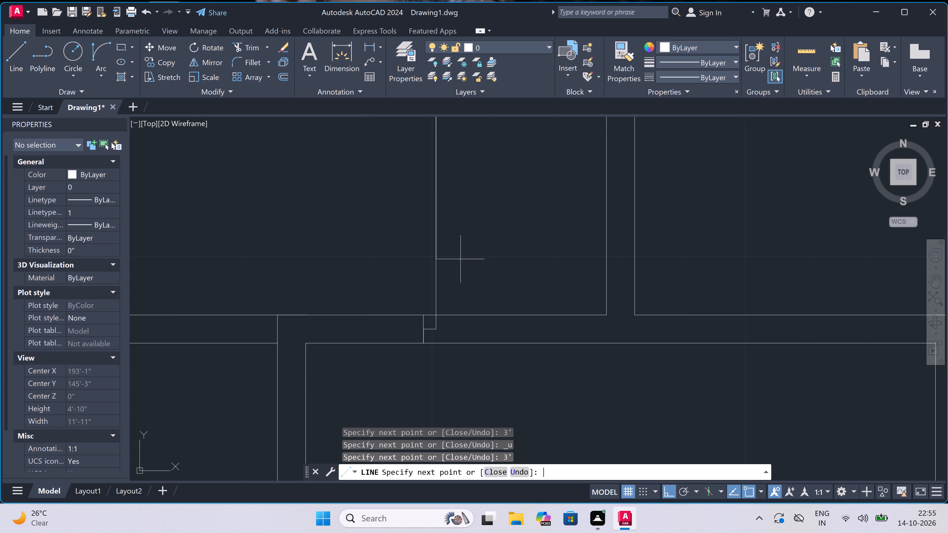
key(Escape)
Draw the matching right jamb across the wall above the stairs, with a 2" stub toward the first leaf and a 3' leaf upward.
key(space)
scroll(460, 259, down, 3)
scroll(495, 259, up, 1)
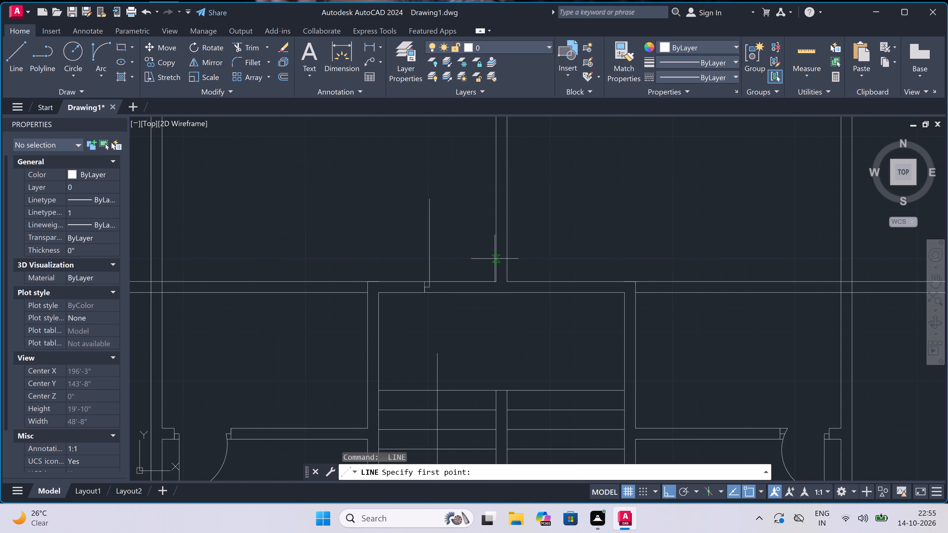
scroll(495, 259, up, 1)
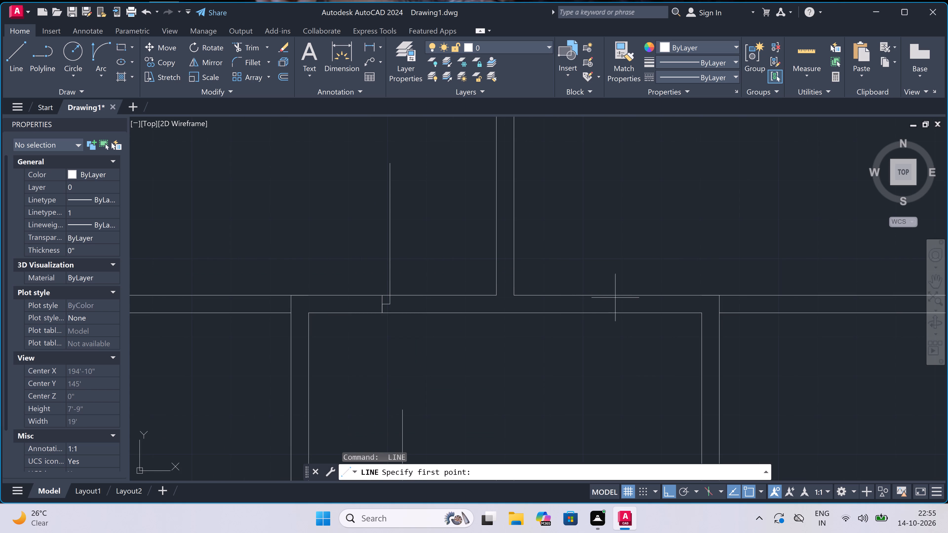
click(619, 298)
click(618, 317)
click(617, 301)
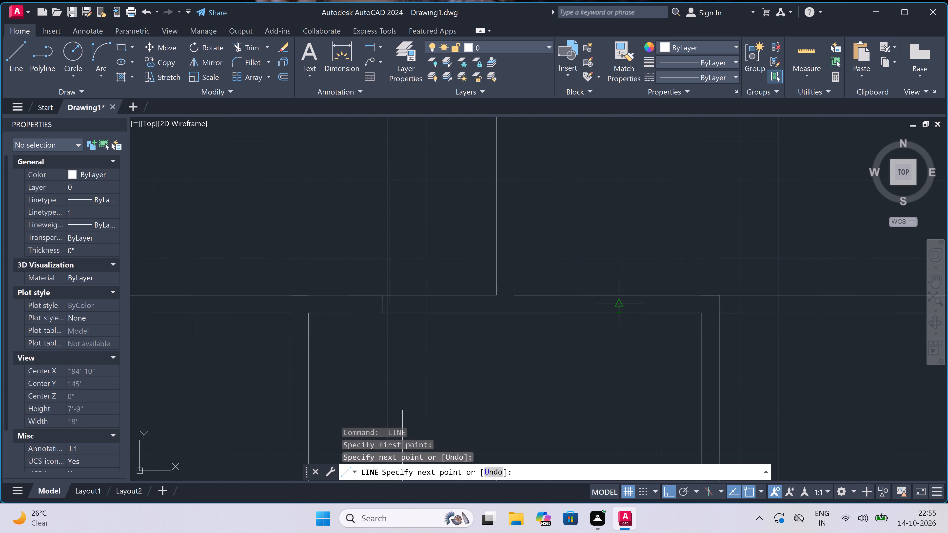
text(2")
key(space)
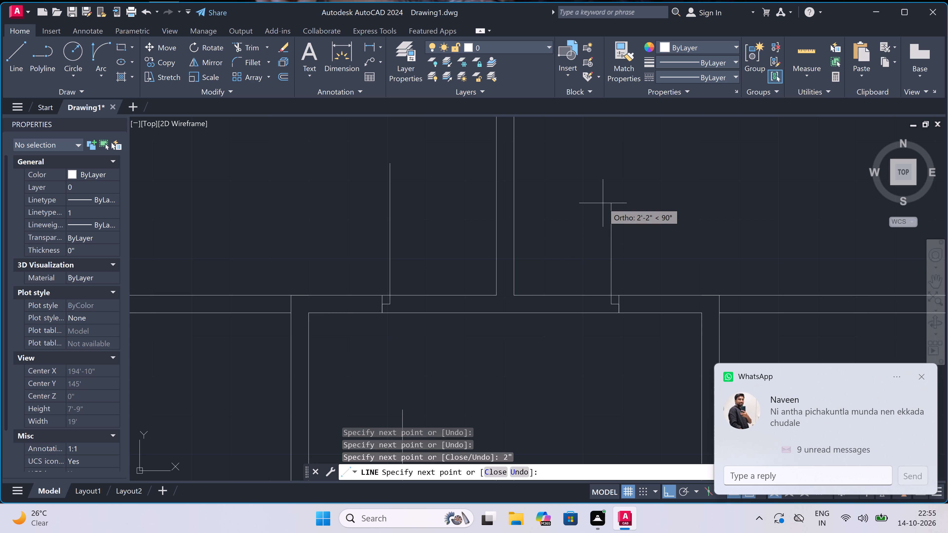
text(3')
key(space)
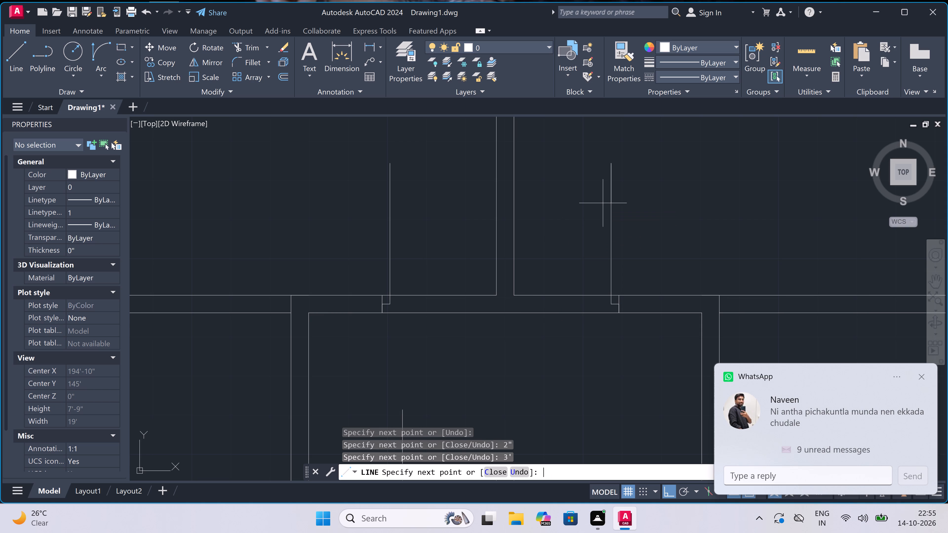
key(Escape)
key(Escape)
Draw a line closing the lower end of the central vertical wall and back to its midpoint.
key(space)
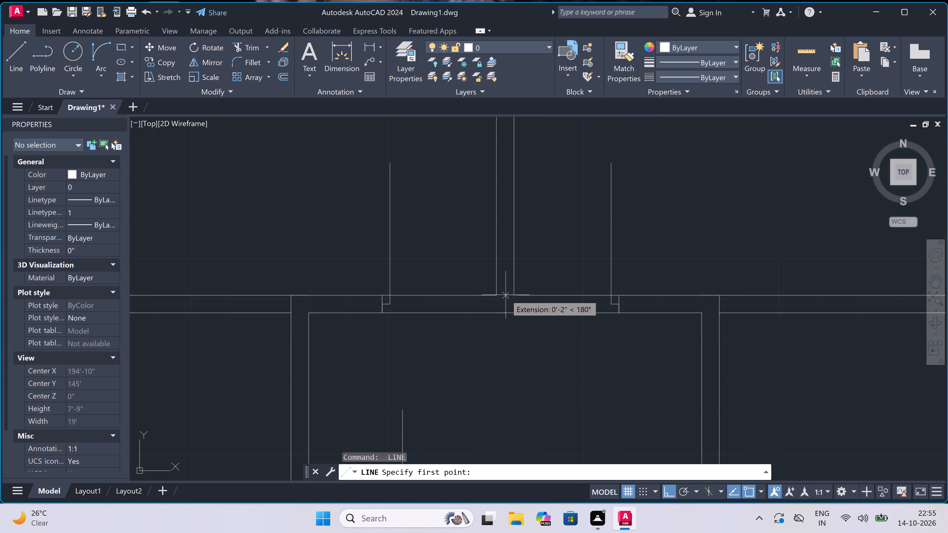
click(495, 294)
click(511, 295)
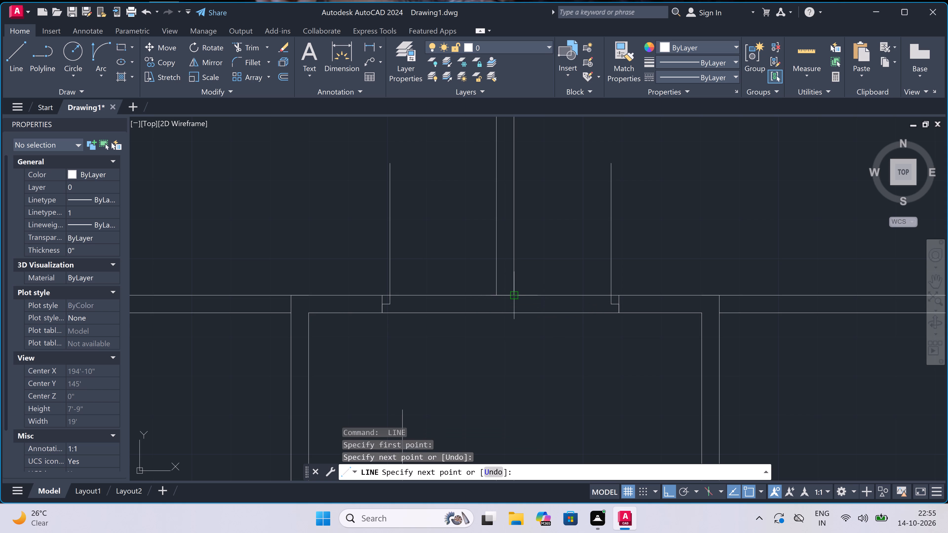
click(503, 293)
click(502, 275)
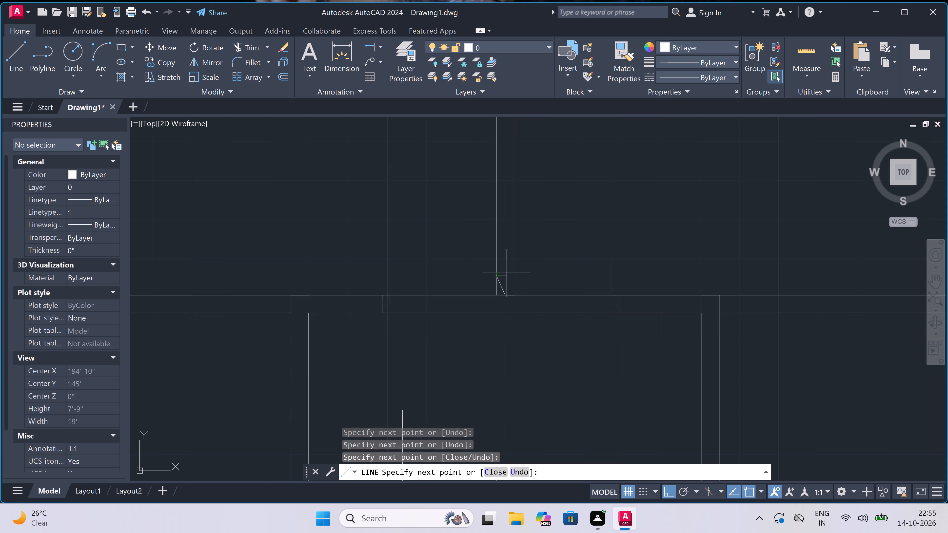
key(ctrl+z)
key(Escape)
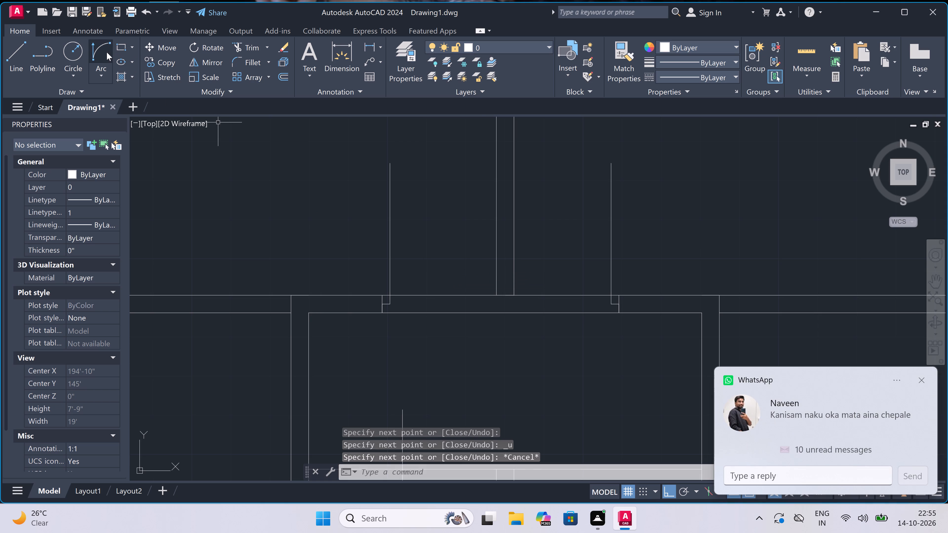
Draw a start-end-direction swing arc from the right leaf's top to the midpoint of the central wall's closing line.
click(92, 49)
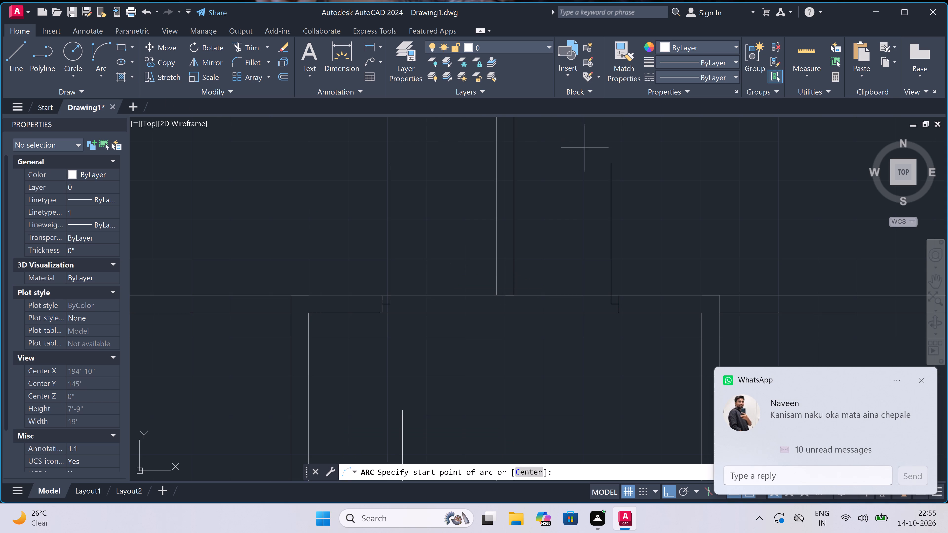
click(613, 165)
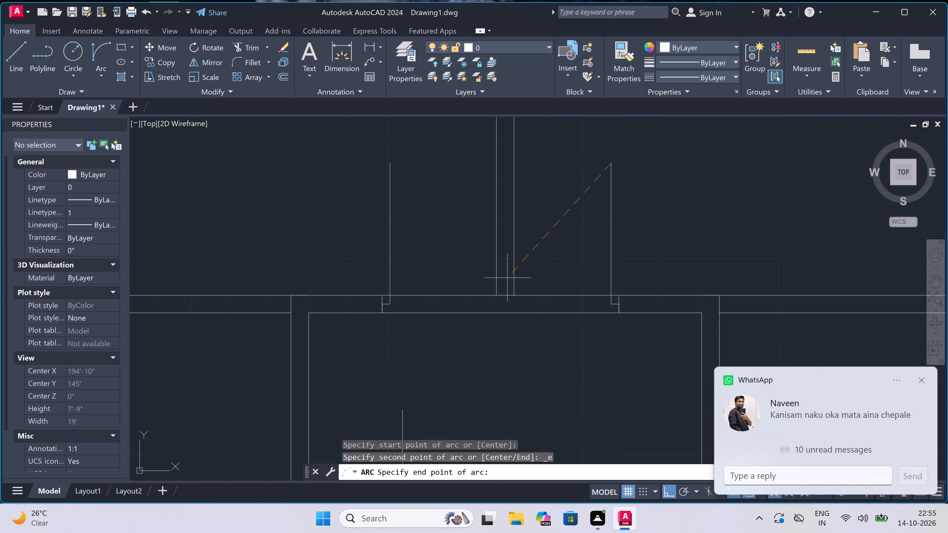
click(505, 293)
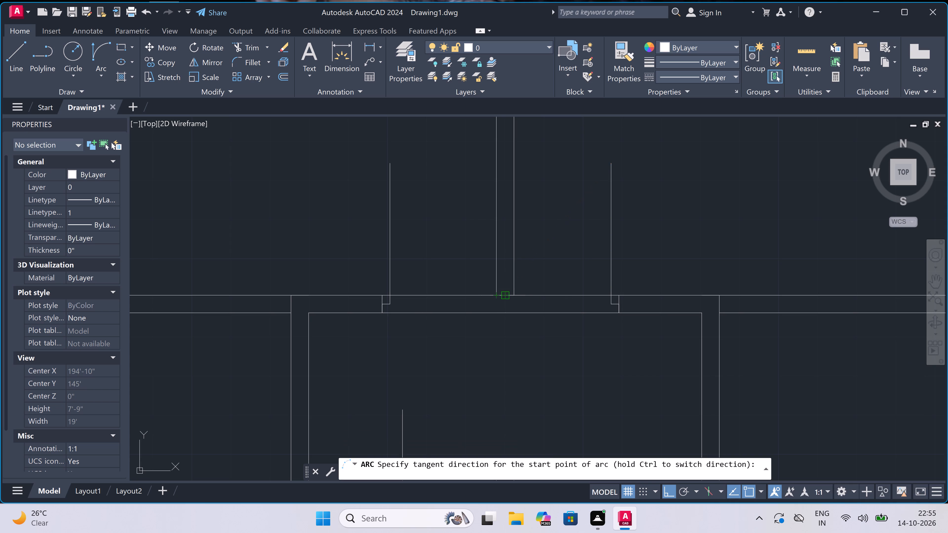
click(441, 230)
Draw a three-point swing arc from the left leaf's top through the closing line's midpoint to a point below the wall.
key(space)
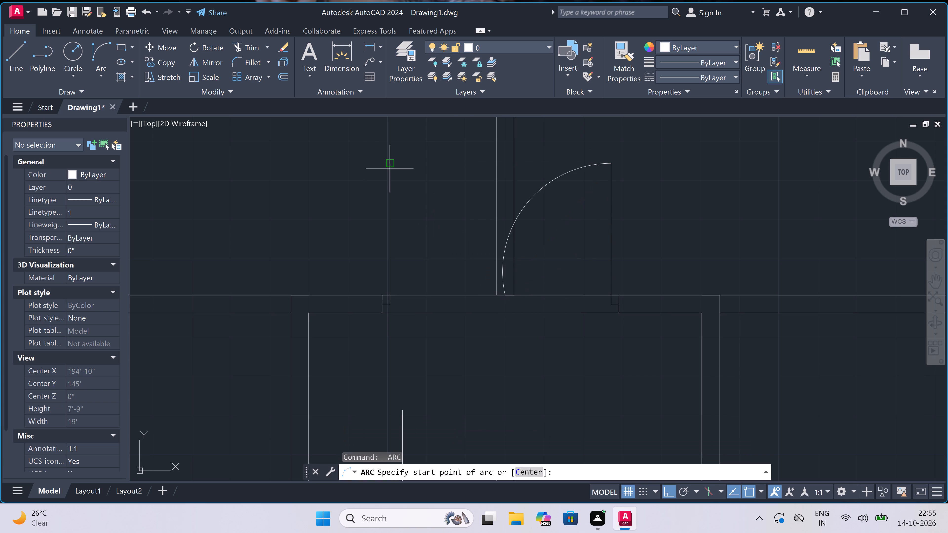
click(389, 163)
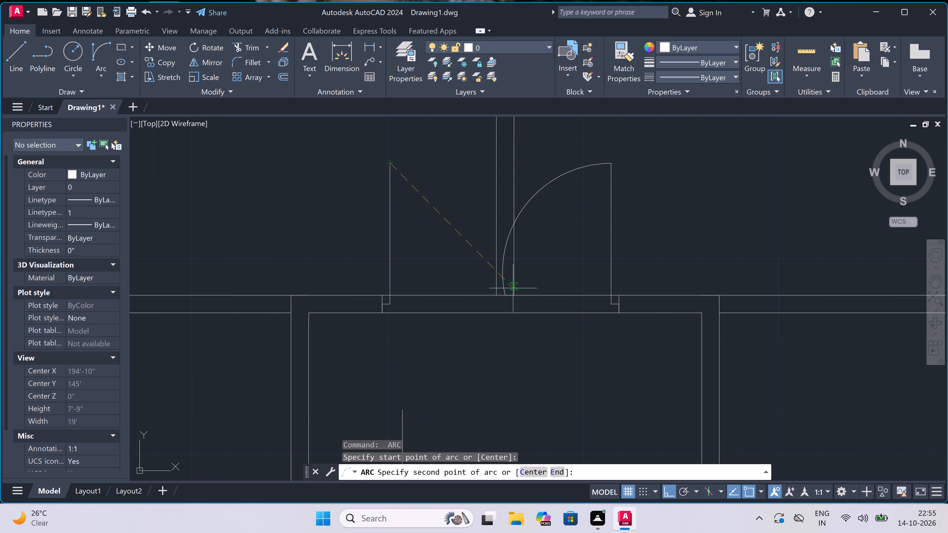
click(502, 297)
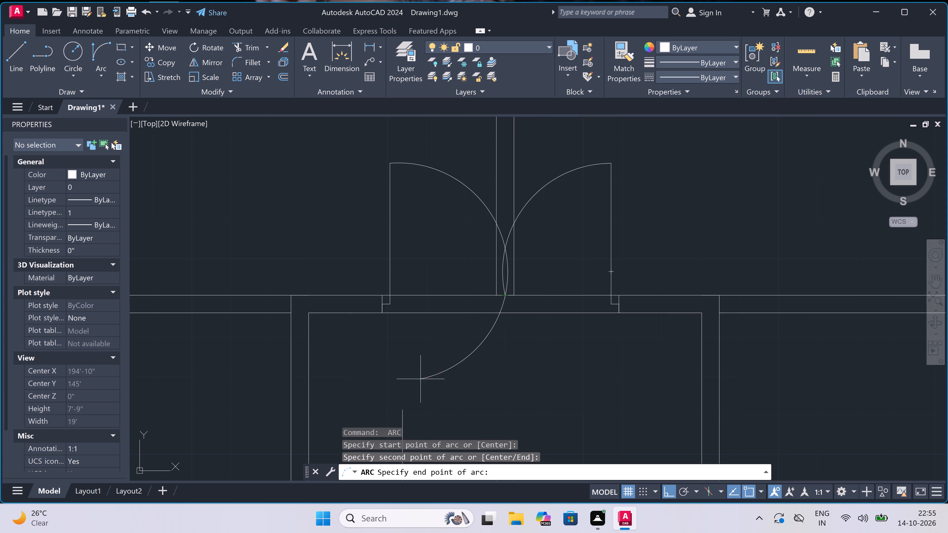
click(393, 402)
Trim the left arc's excess below the wall, the overlapping arc ends and the central wall lines beneath the two swings.
key(t)
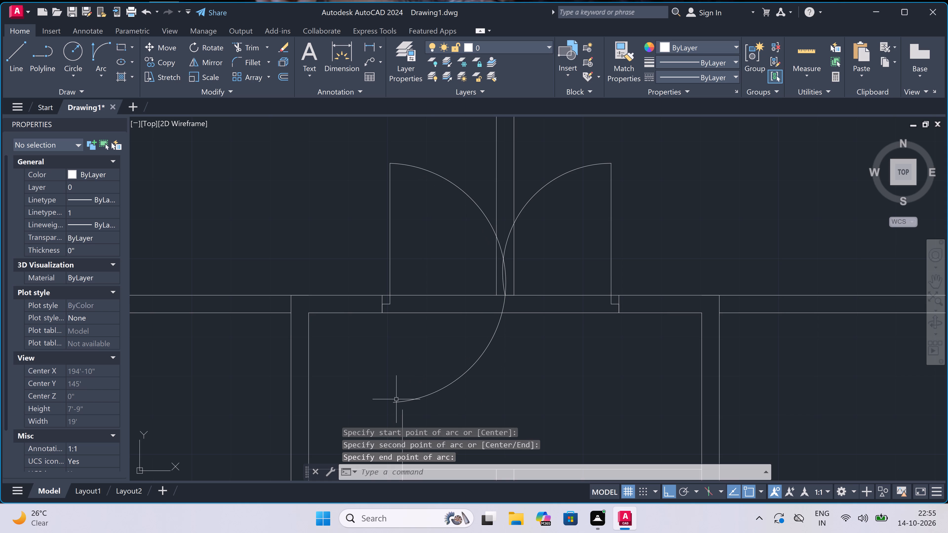
key(r)
key(space)
click(430, 370)
click(477, 392)
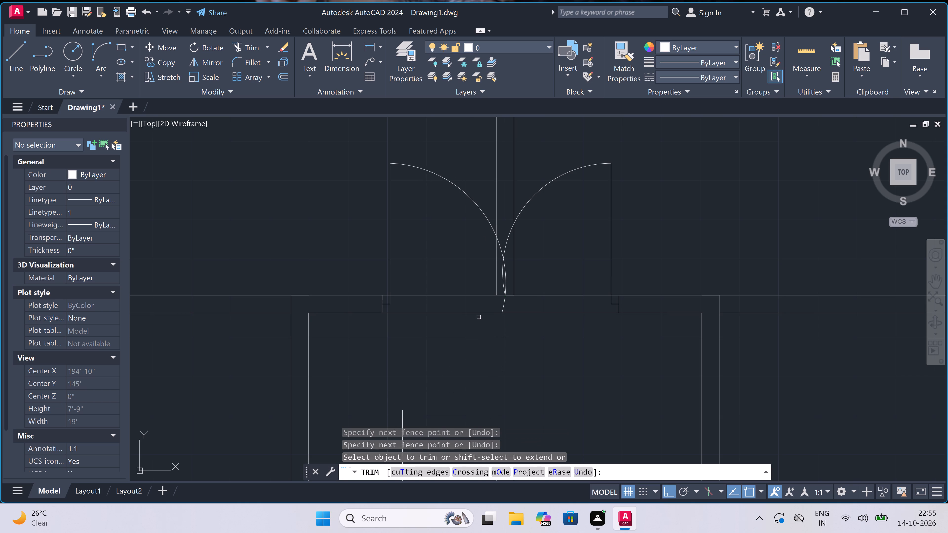
click(473, 271)
double_click(532, 280)
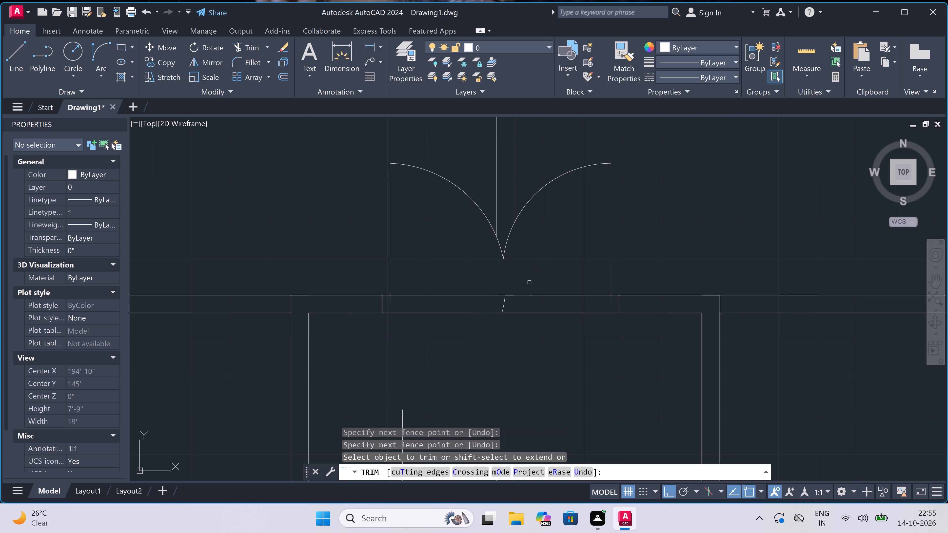
Trim the arc remnant, the upper wall line across the double-door opening and the central wall's closing line.
click(526, 285)
click(501, 310)
click(491, 297)
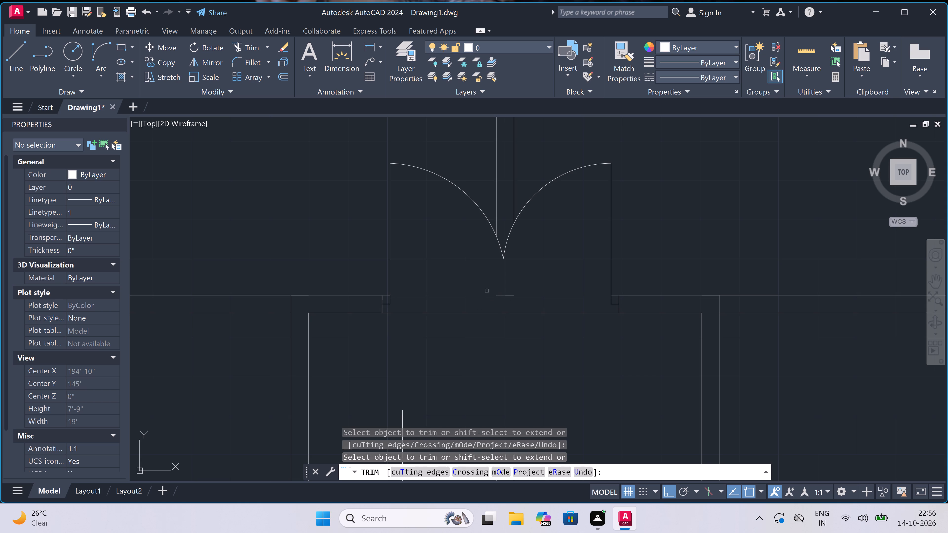
click(484, 285)
click(505, 302)
click(505, 298)
click(511, 290)
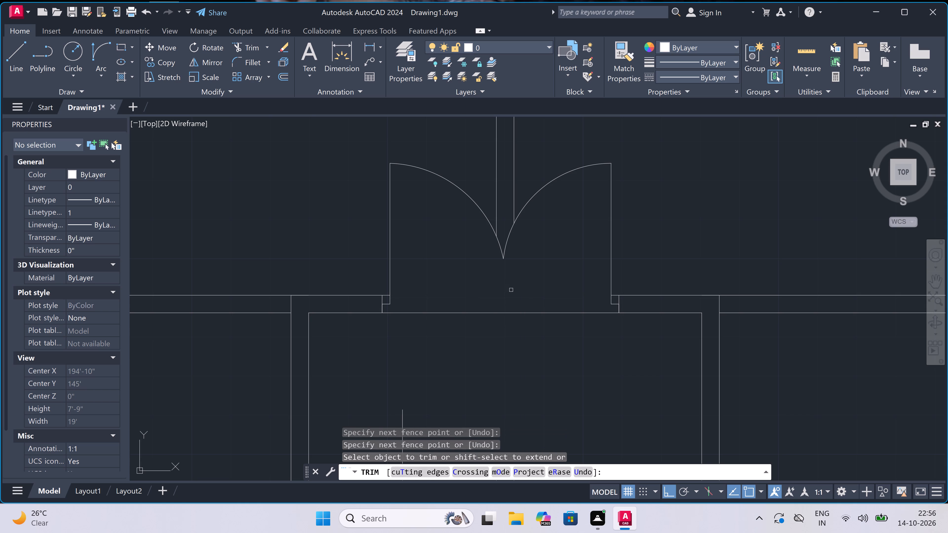
Trim the central vertical wall lines between the two double doors and their leftover stub below the upper double door.
scroll(511, 290, down, 4)
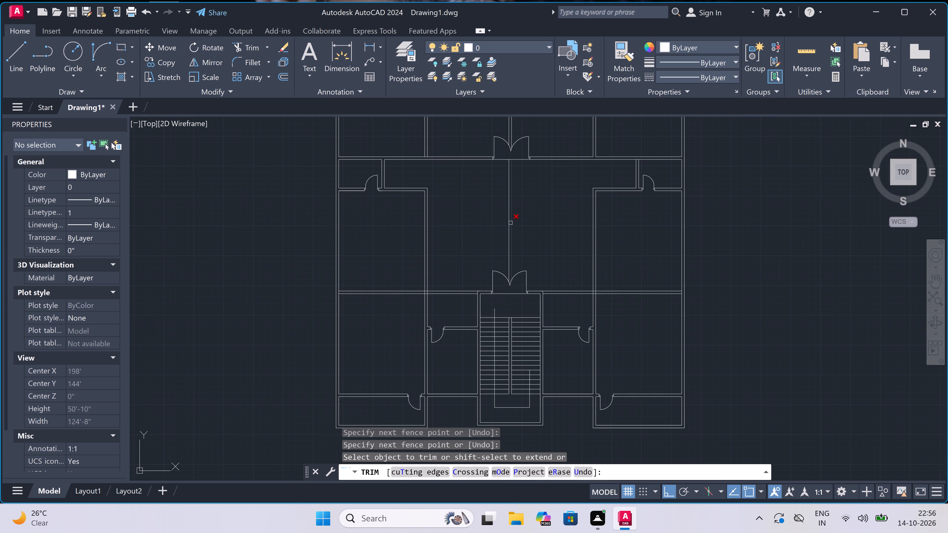
click(523, 213)
click(497, 219)
scroll(504, 157, up, 3)
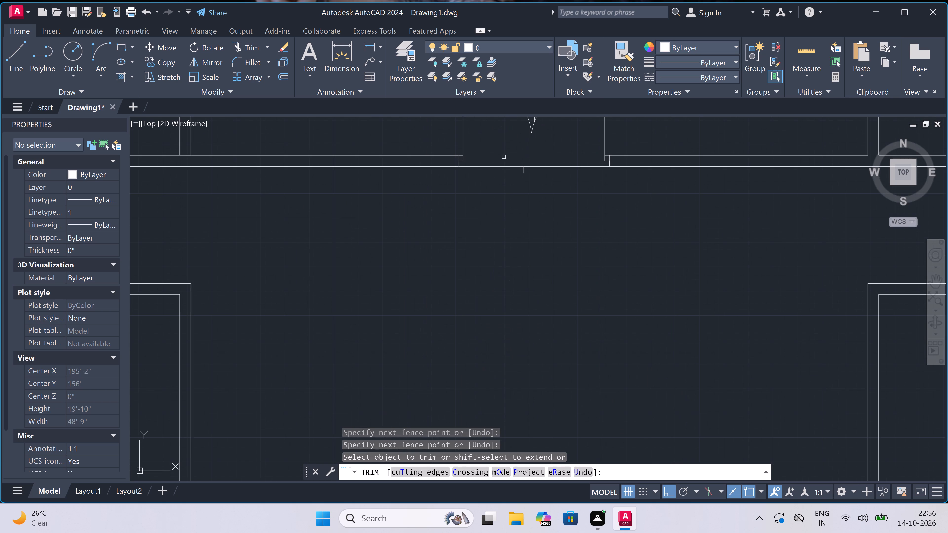
scroll(516, 171, up, 3)
click(516, 170)
click(555, 171)
scroll(527, 178, down, 5)
key(Escape)
Draw a vertical line from the lower double door's arc meeting point up to the wall below the upper double door.
scroll(527, 179, down, 2)
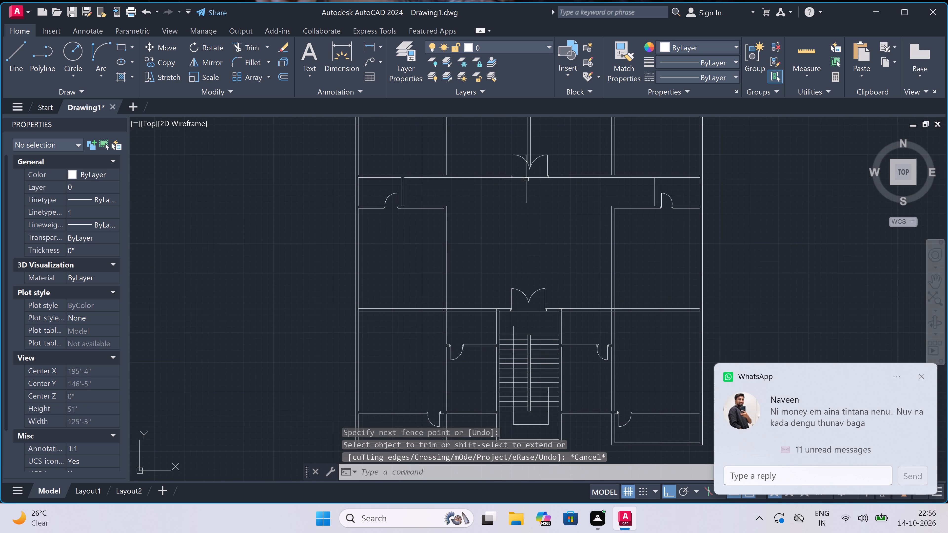
scroll(540, 188, up, 2)
scroll(540, 187, down, 2)
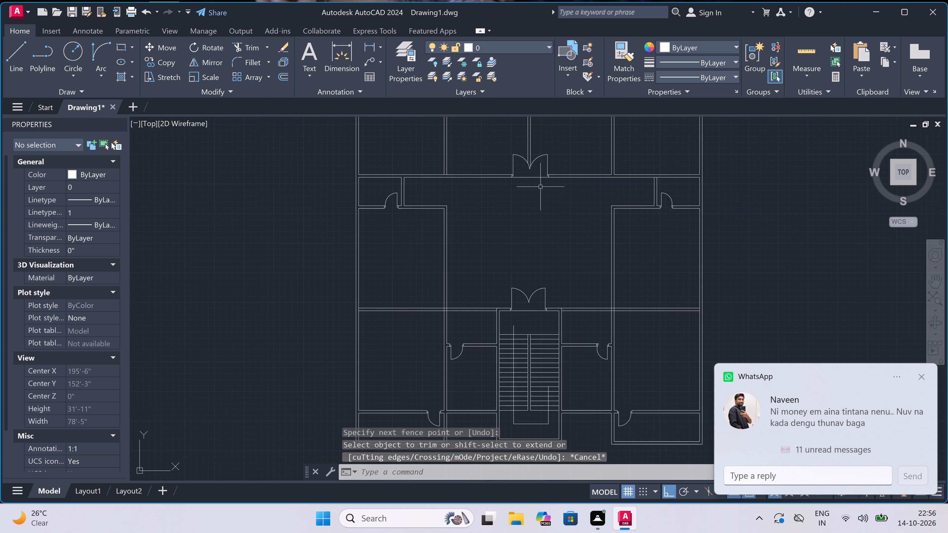
scroll(562, 257, up, 2)
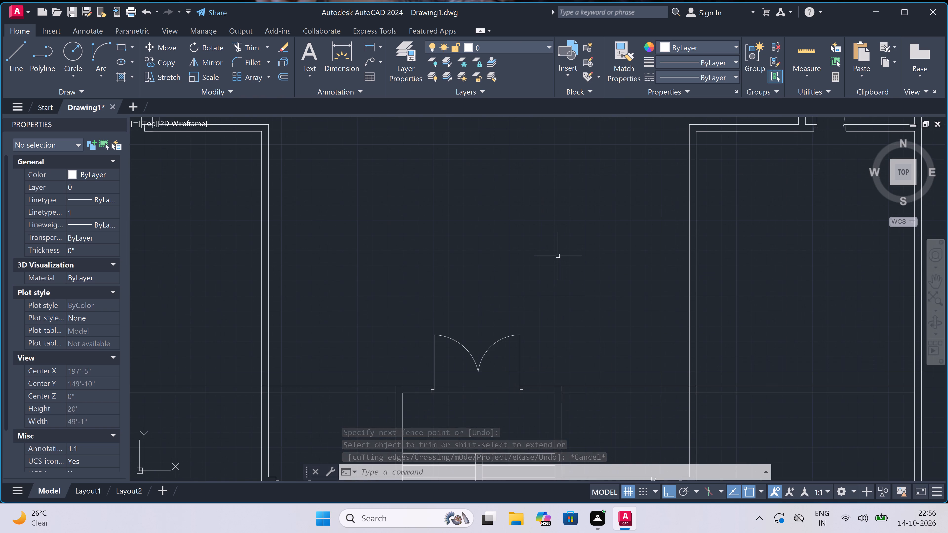
scroll(538, 242, down, 1)
key(l)
key(space)
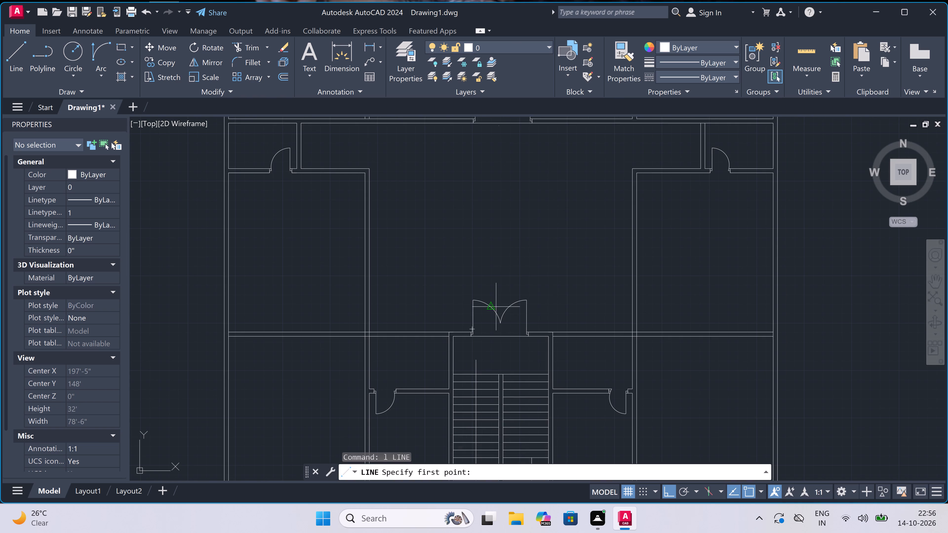
click(499, 320)
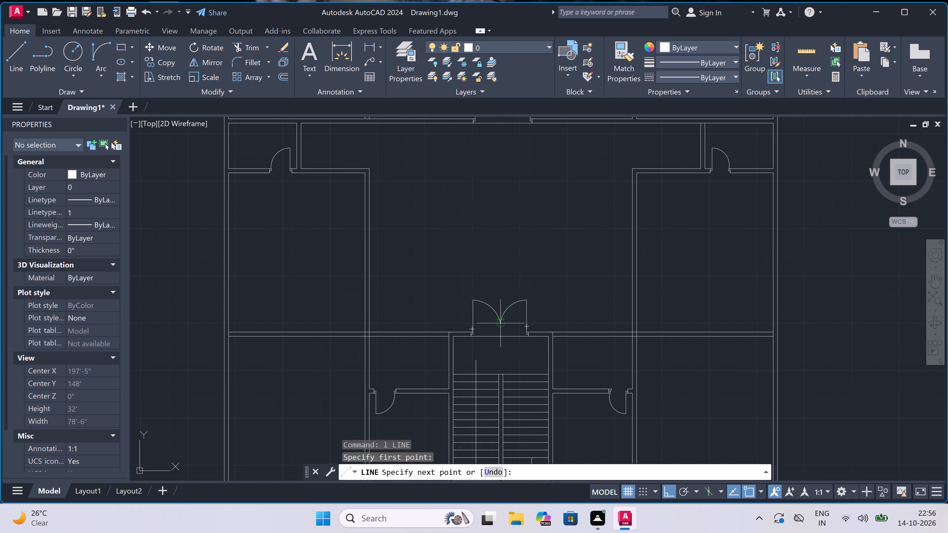
scroll(494, 200, down, 4)
scroll(497, 158, up, 5)
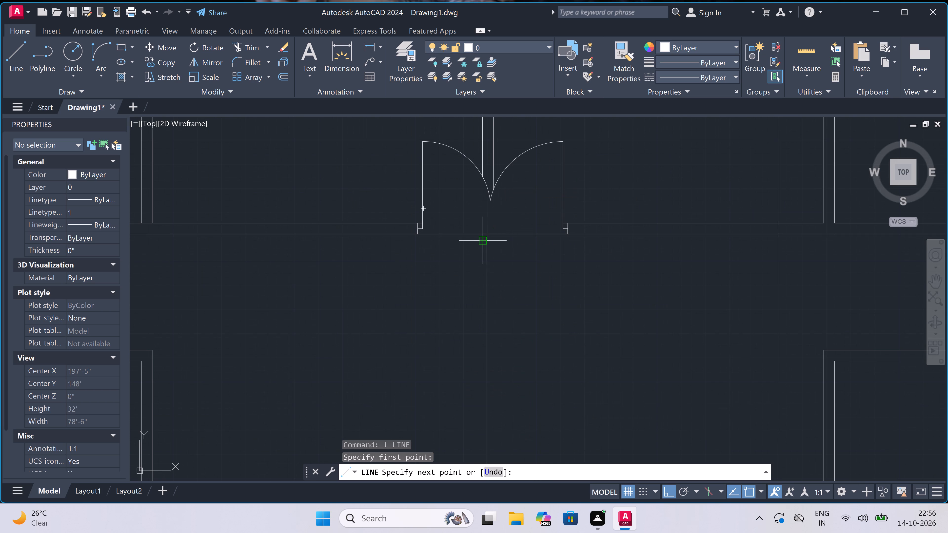
scroll(485, 240, up, 4)
click(494, 198)
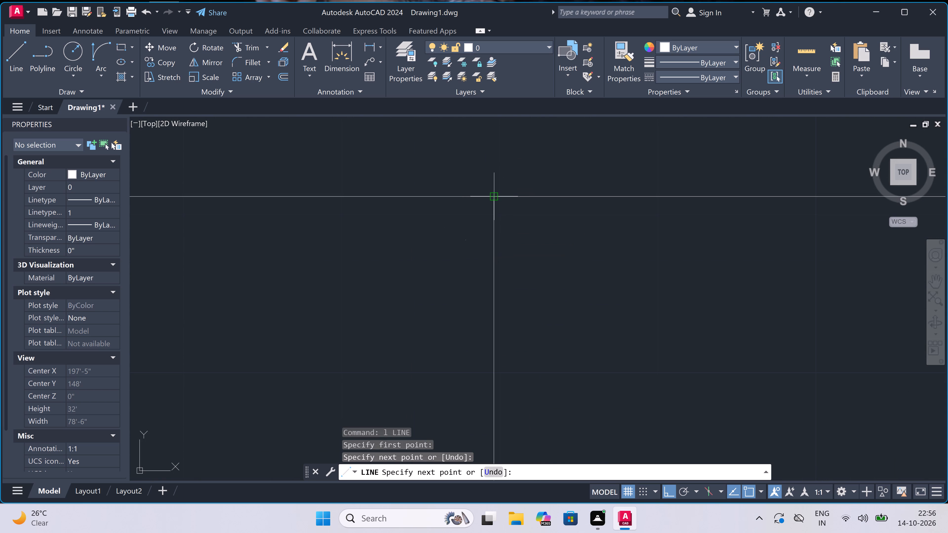
key(Escape)
Draw a jamb line across the vertical wall left of the staircase, below the cross wall, with a 2" stop downward and a 3' leaf leftward.
scroll(494, 199, down, 9)
scroll(489, 229, up, 2)
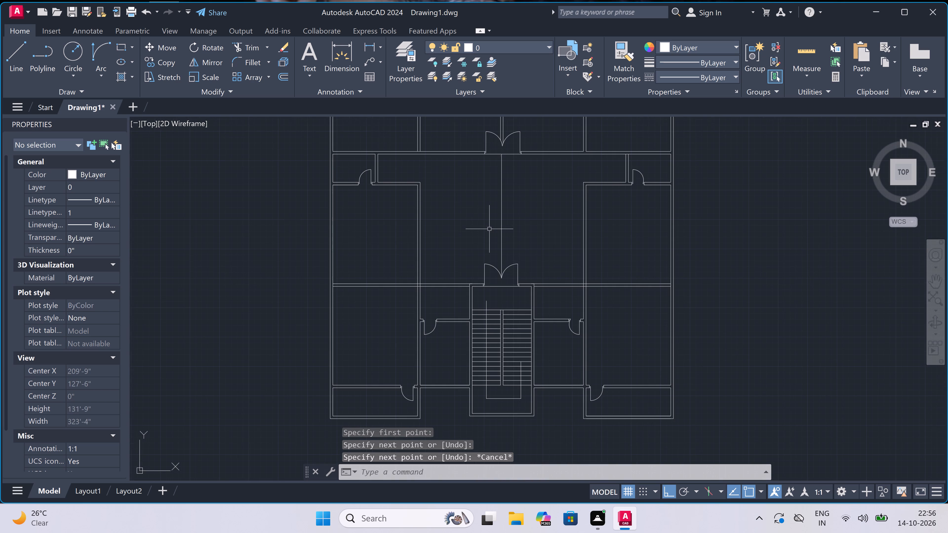
key(l)
key(space)
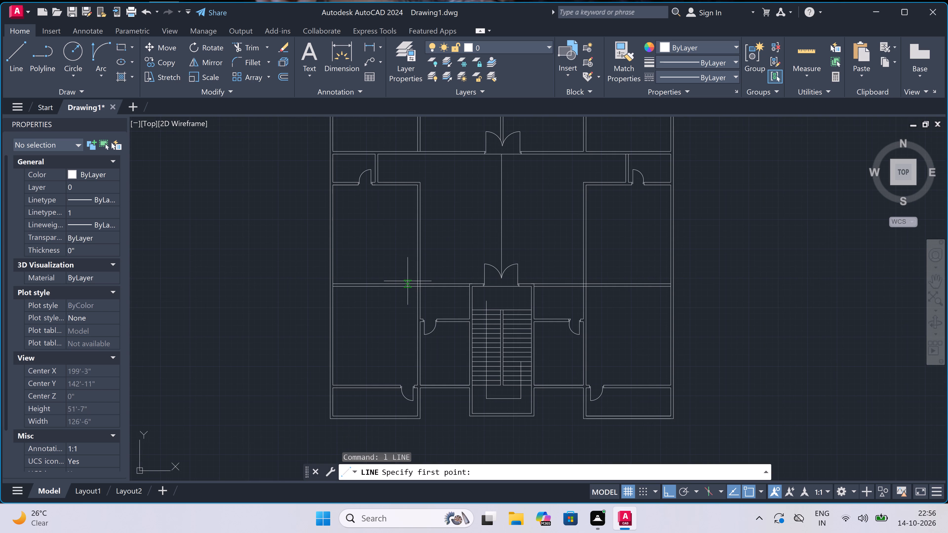
scroll(414, 285, up, 4)
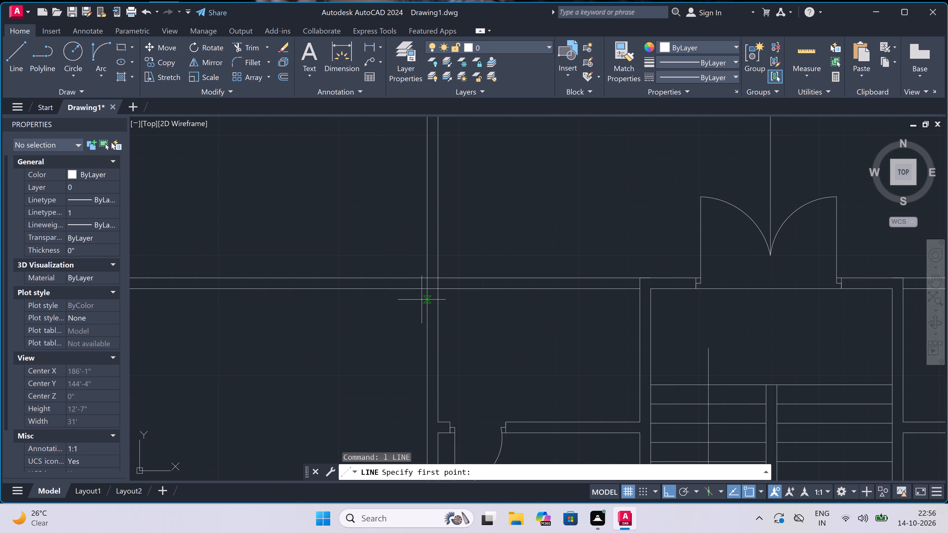
scroll(423, 313, up, 1)
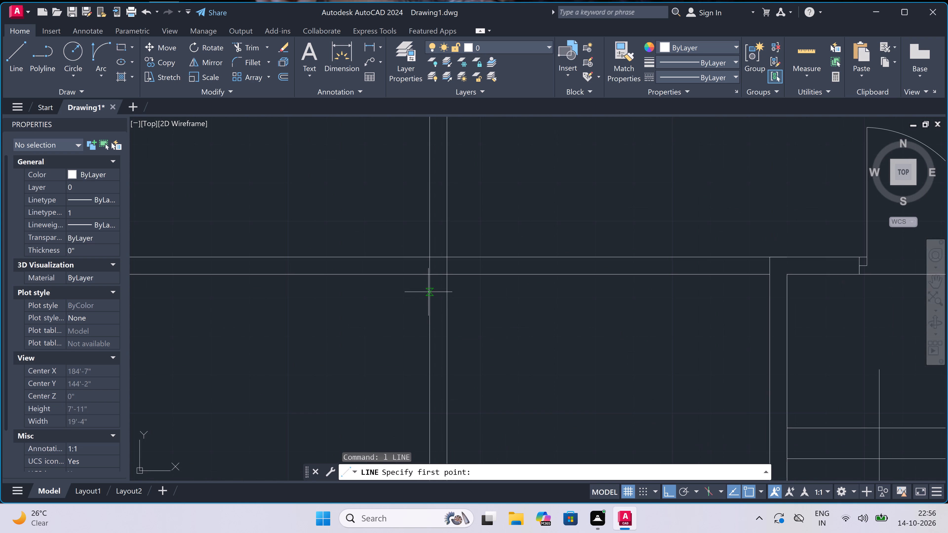
click(428, 296)
click(446, 295)
click(434, 296)
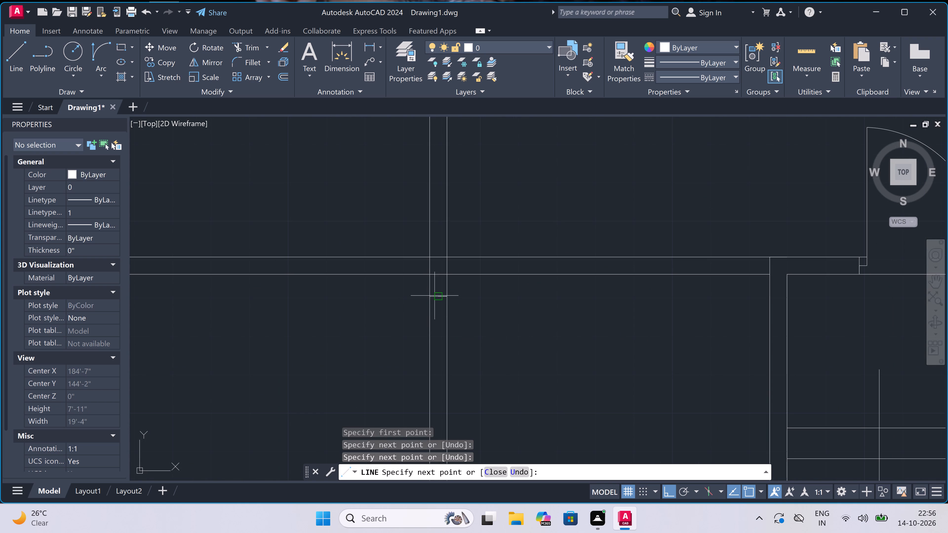
key(2)
key(shift+quotedbl)
key(space)
key(3)
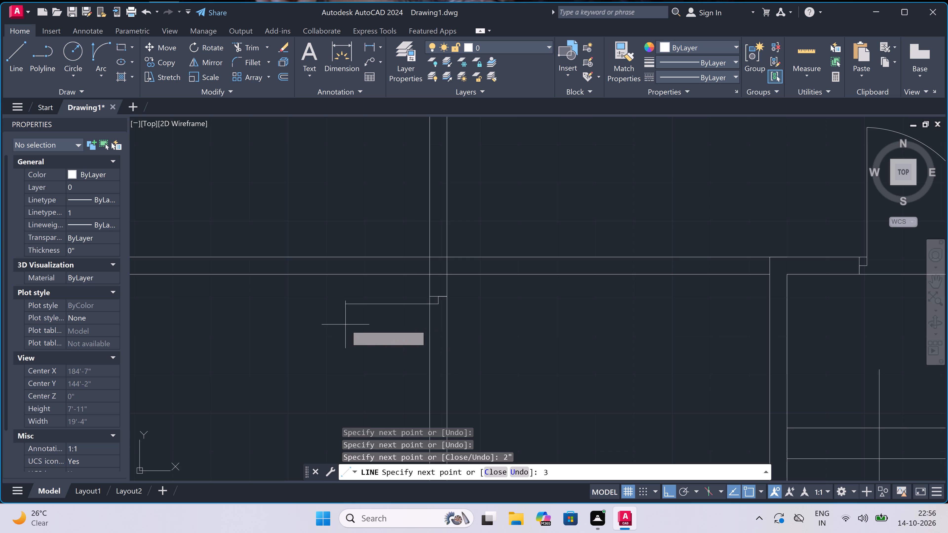
text(')
key(space)
key(Escape)
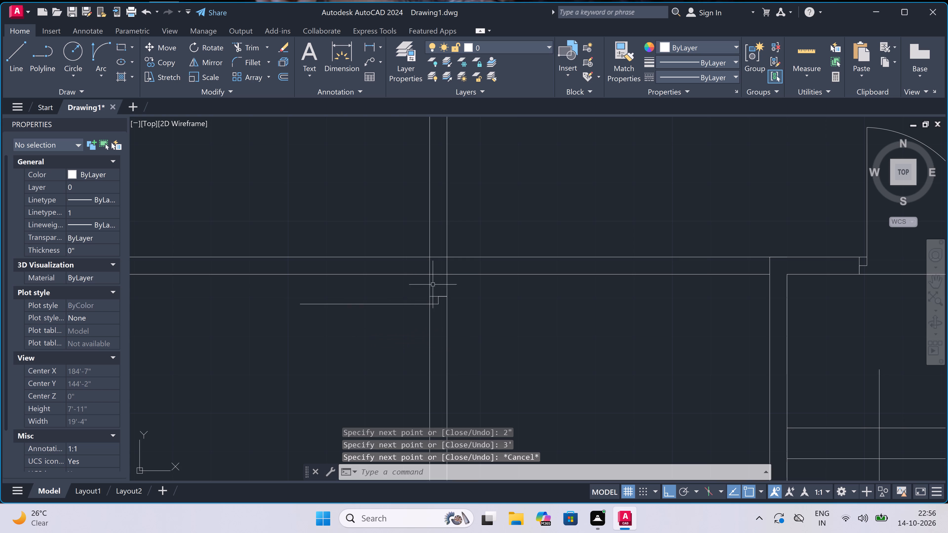
Draw the lower jamb line across the same wall, above the existing small door, with a 2" stop upward from its midpoint.
key(space)
scroll(444, 270, down, 4)
scroll(436, 301, up, 3)
scroll(454, 242, up, 1)
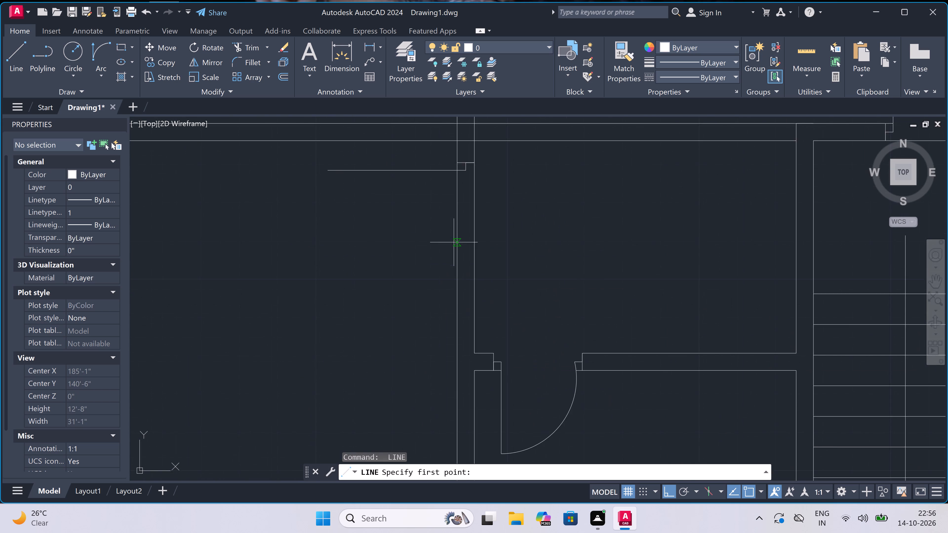
scroll(454, 242, up, 1)
click(460, 303)
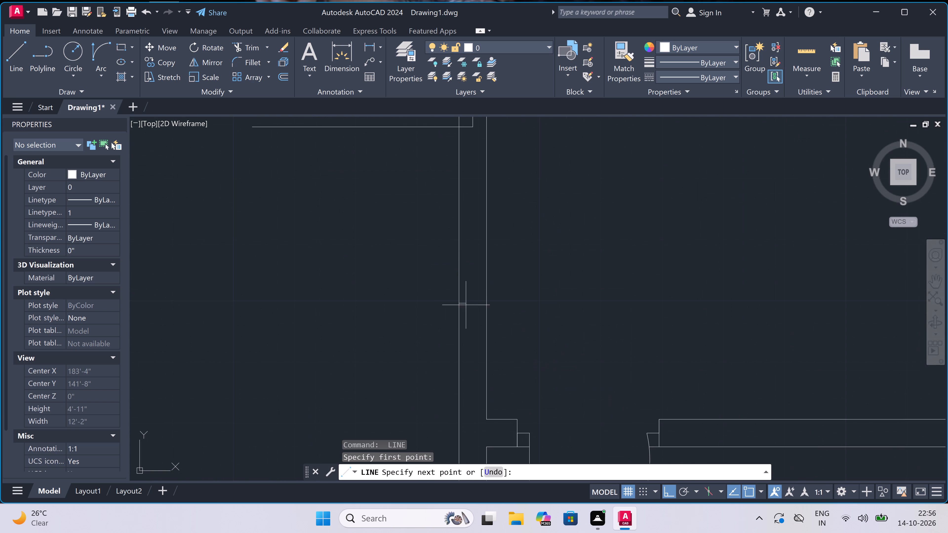
key(Escape)
key(space)
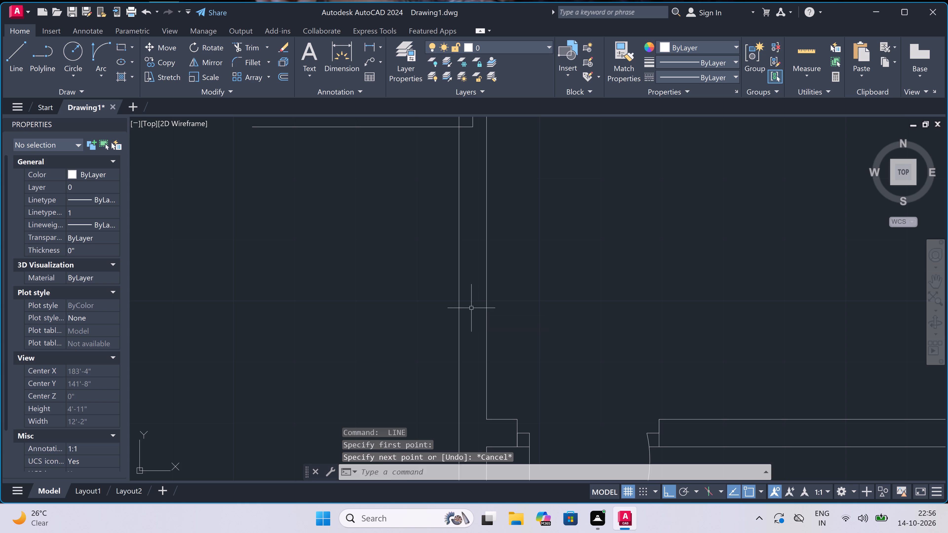
click(462, 308)
drag(489, 311, 486, 313)
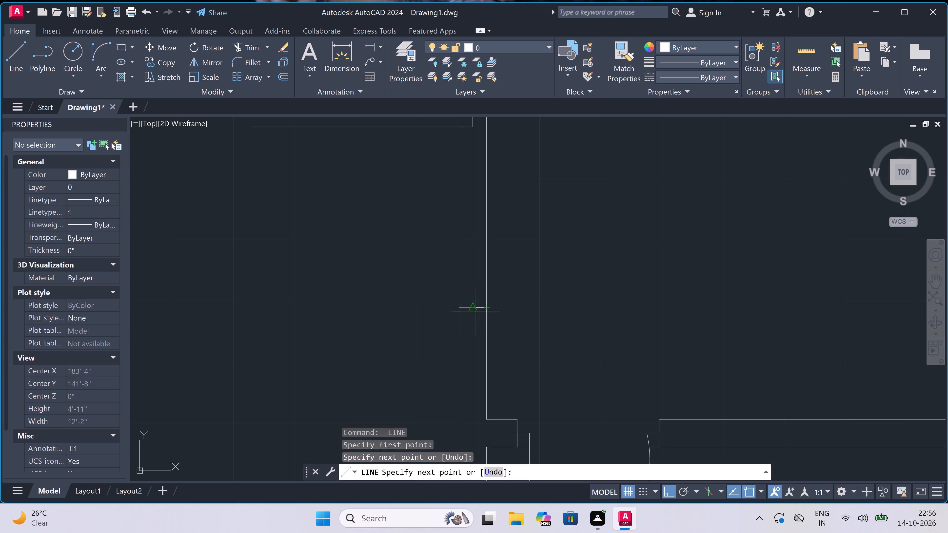
click(475, 311)
key(2)
text(")
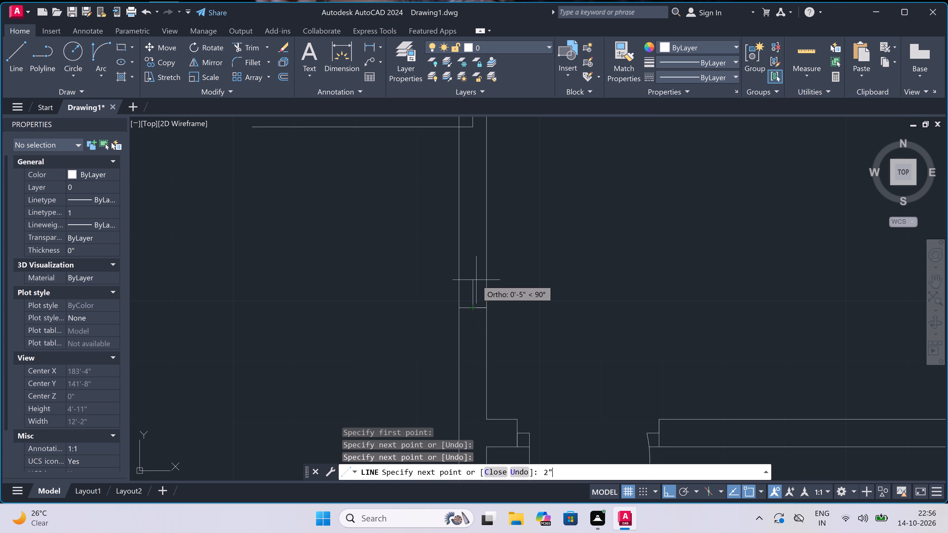
key(space)
key(Escape)
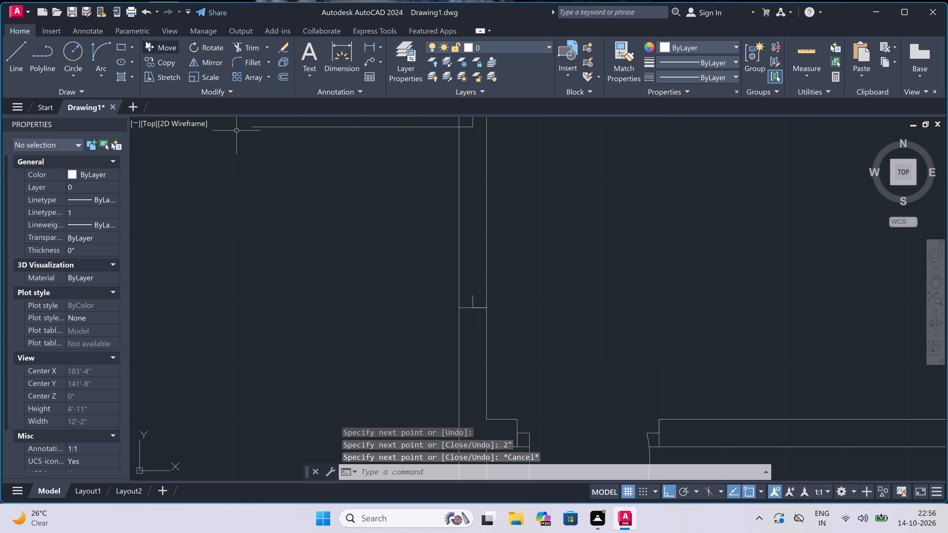
Draw a Start, End, Direction swing arc from the 3' leaf's free end to the top of the lower stop.
drag(92, 53, 95, 54)
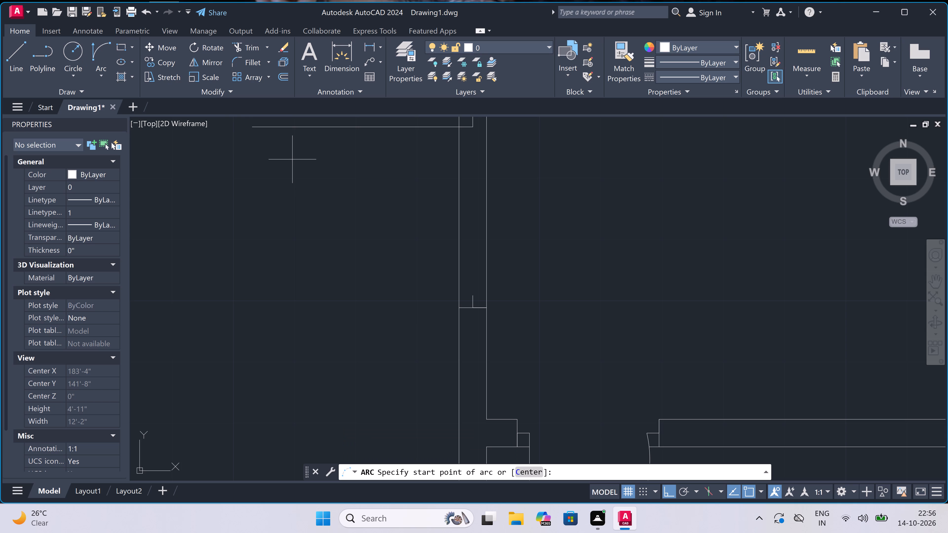
click(253, 128)
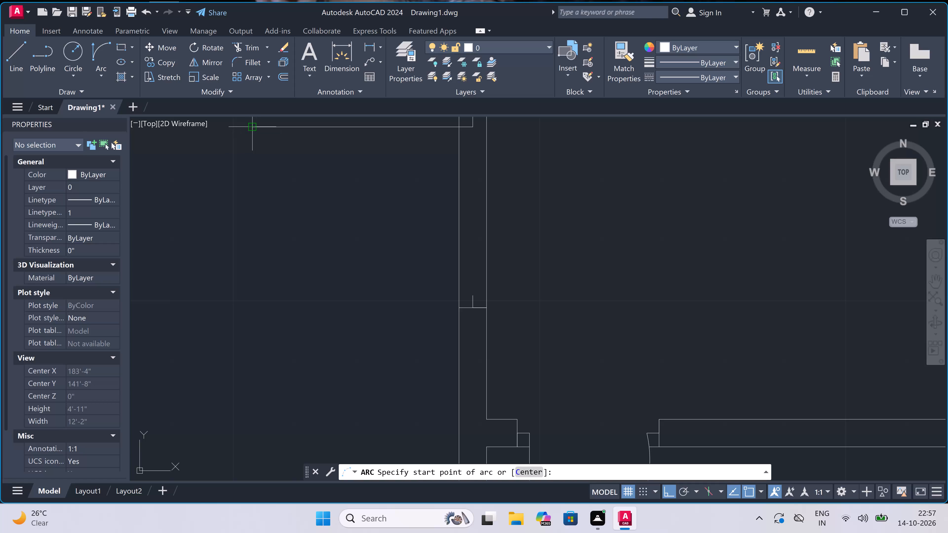
click(472, 293)
click(394, 325)
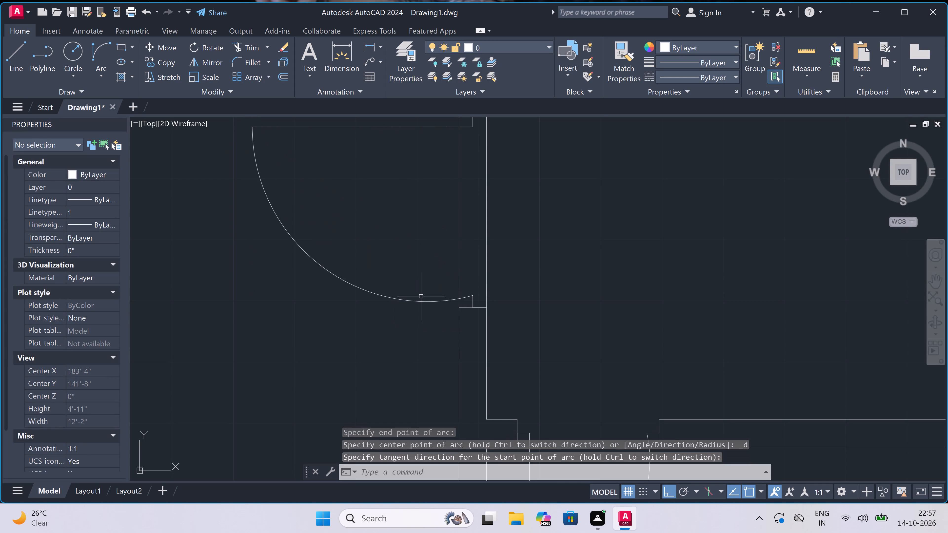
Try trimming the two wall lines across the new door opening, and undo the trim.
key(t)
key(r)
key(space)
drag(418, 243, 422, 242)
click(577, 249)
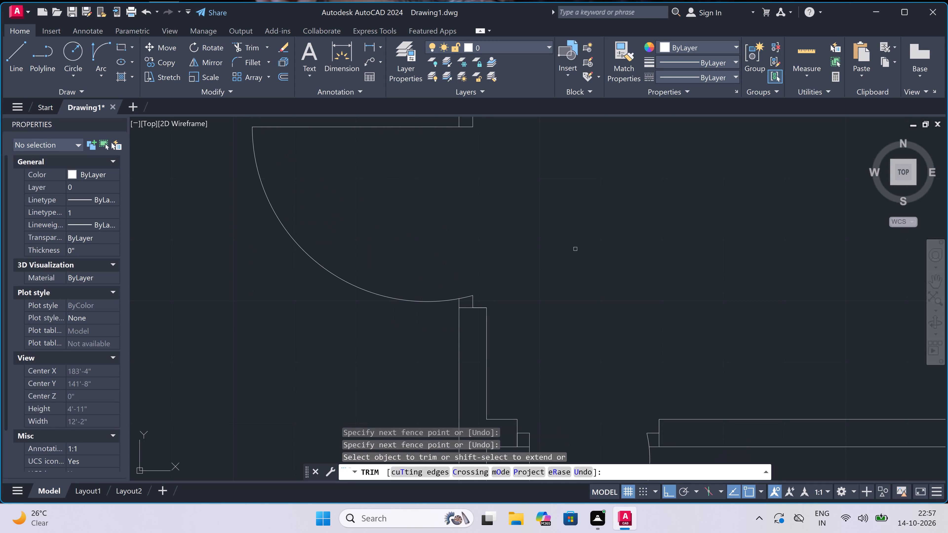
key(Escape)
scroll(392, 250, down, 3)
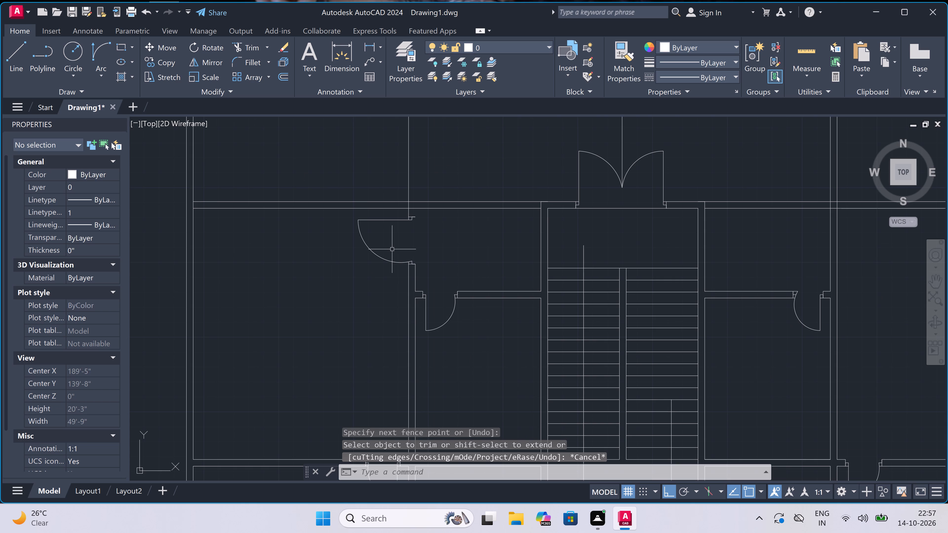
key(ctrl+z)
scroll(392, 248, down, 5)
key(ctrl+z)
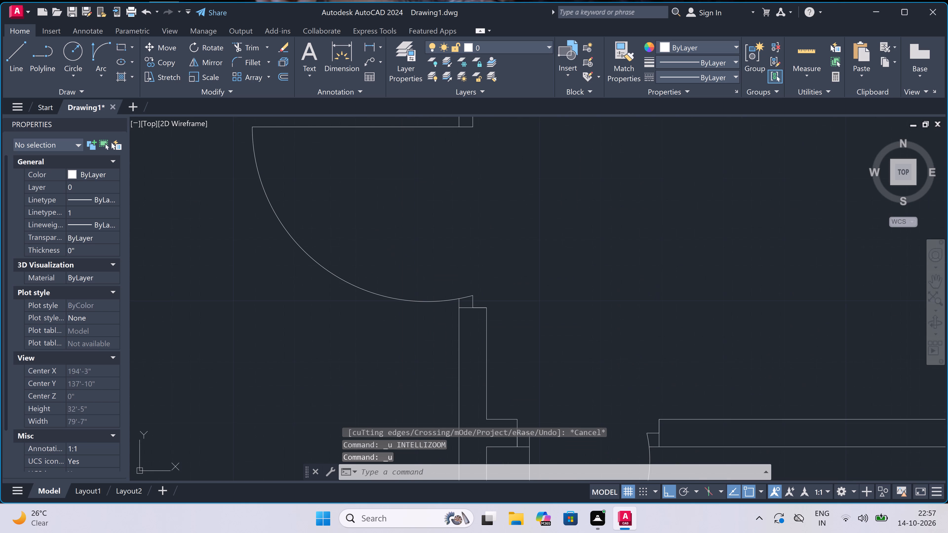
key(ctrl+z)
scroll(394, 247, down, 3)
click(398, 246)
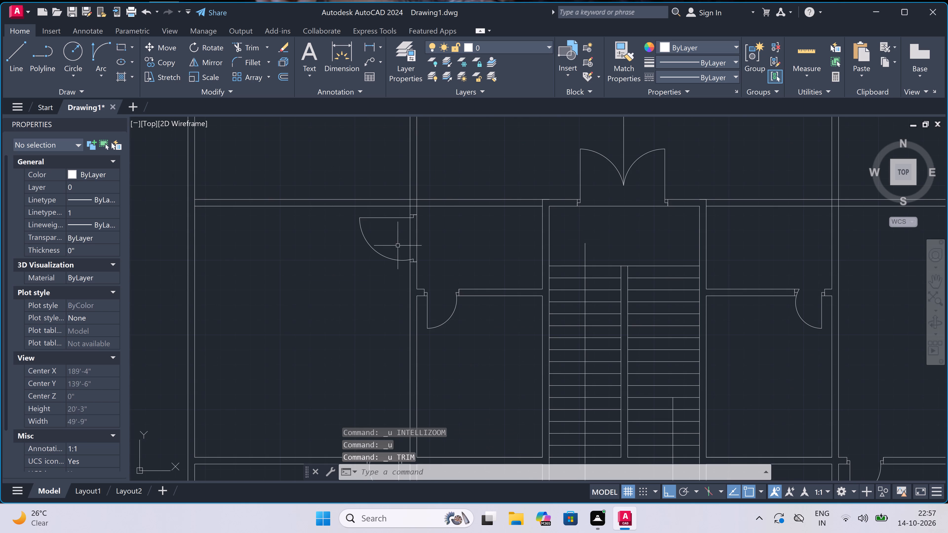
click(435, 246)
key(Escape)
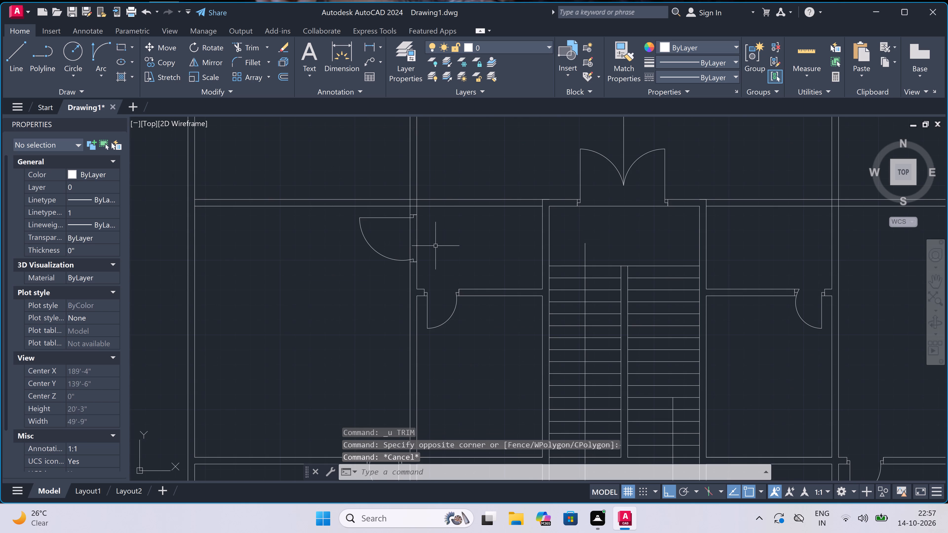
Trim both vertical wall lines between the jambs of the new 3' door.
text(tr)
key(space)
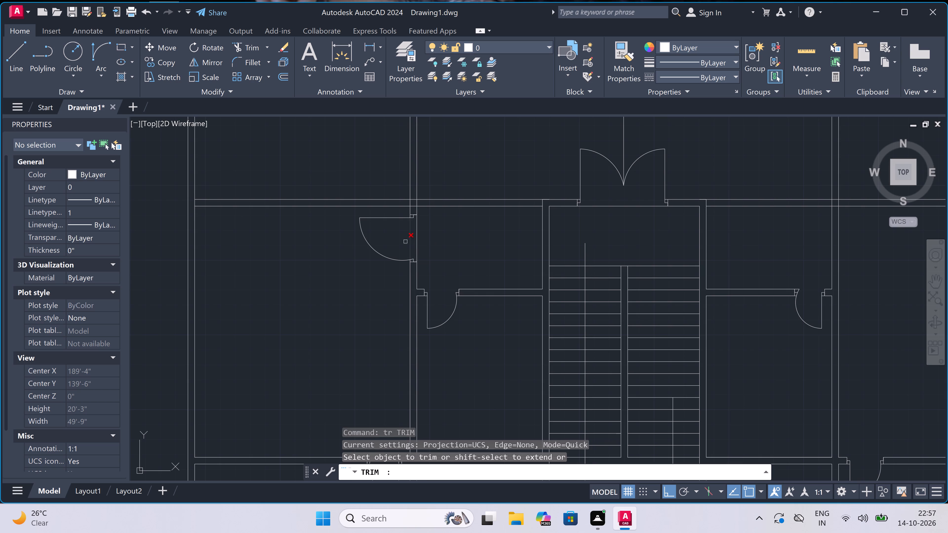
drag(402, 238, 405, 238)
click(453, 244)
Trim the crossing vertical and horizontal wall lines inside the junction directly above the new 3' door.
scroll(392, 198, up, 3)
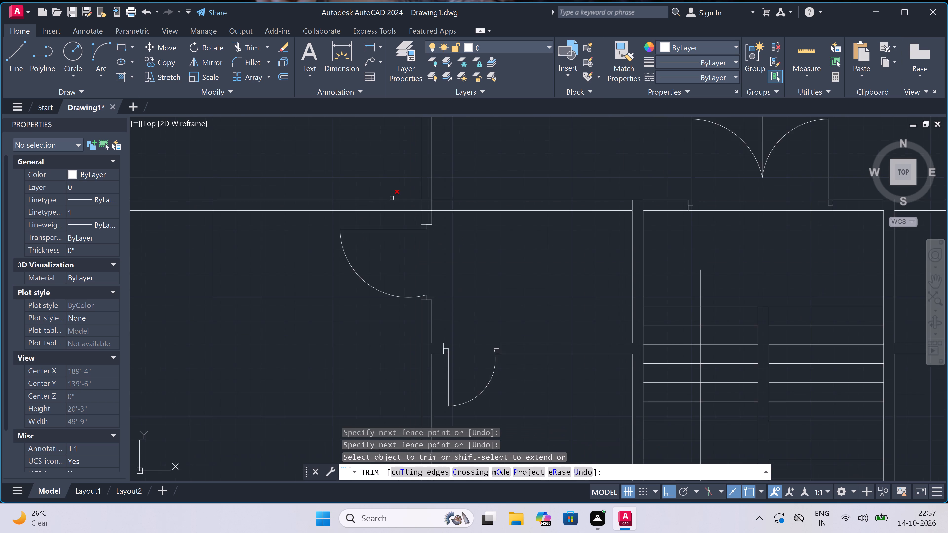
click(421, 217)
click(497, 218)
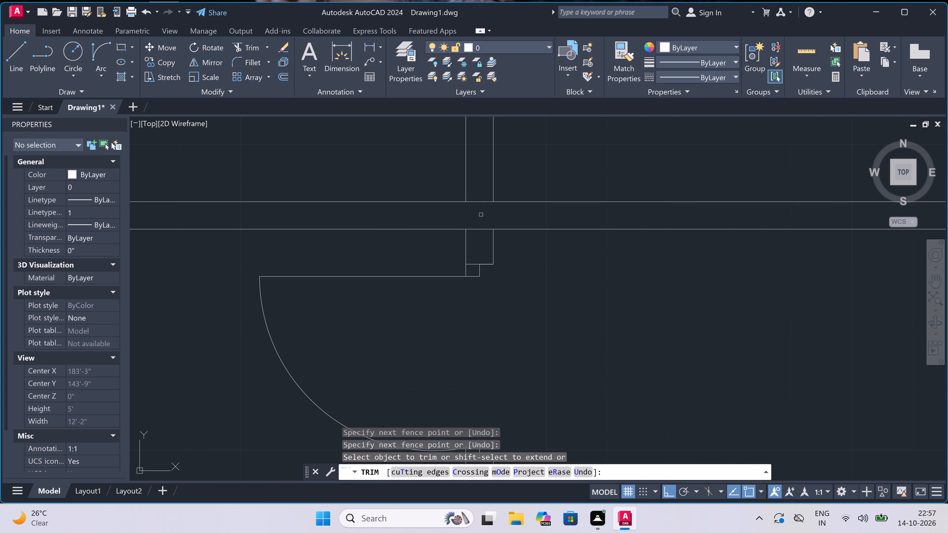
click(473, 241)
click(475, 197)
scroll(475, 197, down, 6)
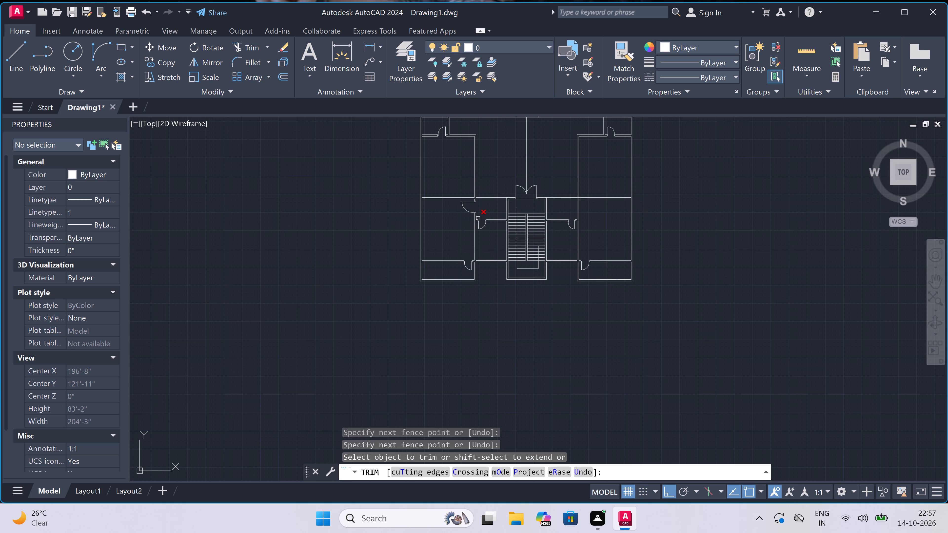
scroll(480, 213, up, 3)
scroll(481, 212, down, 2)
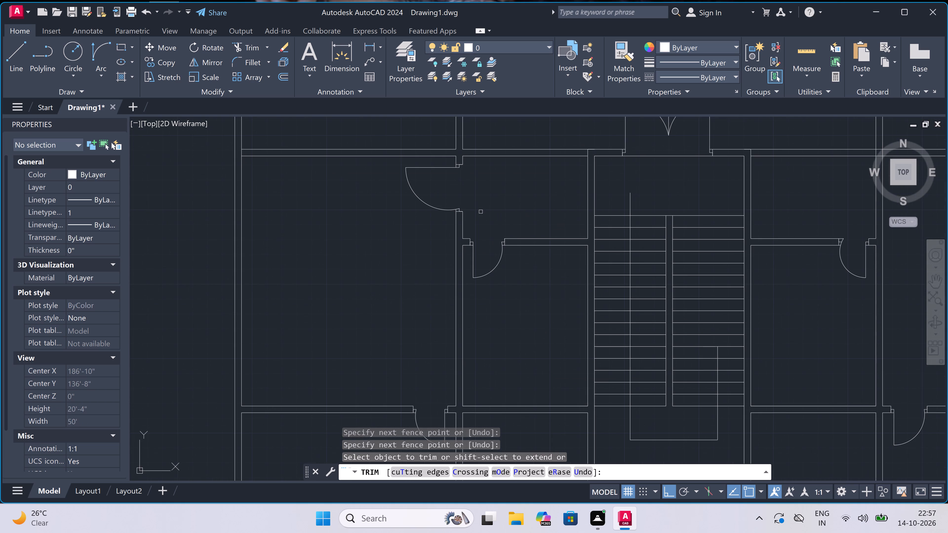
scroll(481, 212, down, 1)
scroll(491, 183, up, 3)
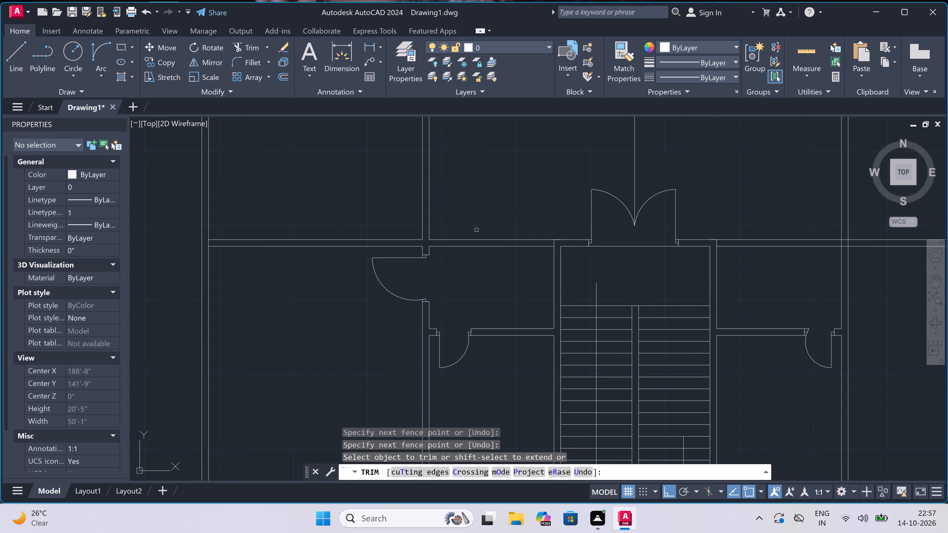
Undo the last two trims made at the wall junction directly above the new 3' door.
scroll(448, 235, up, 3)
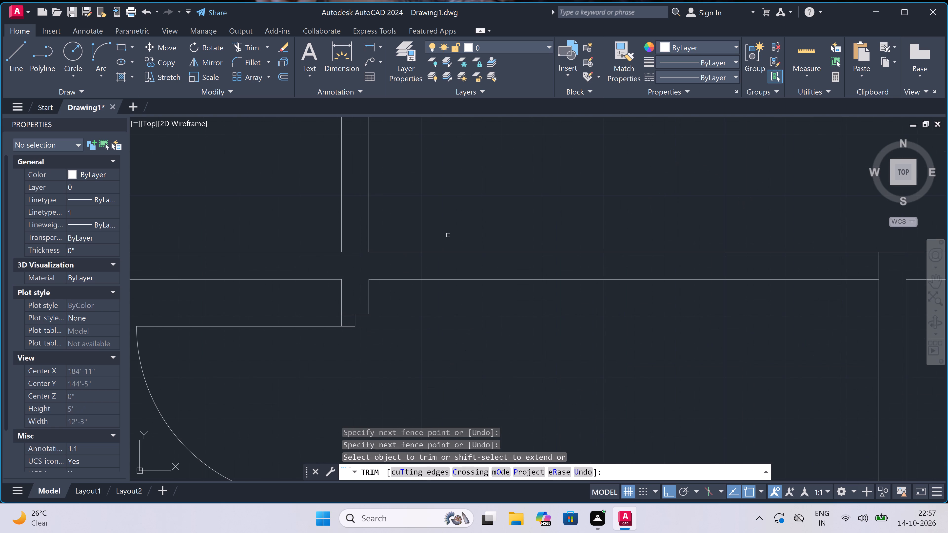
key(ctrl+z)
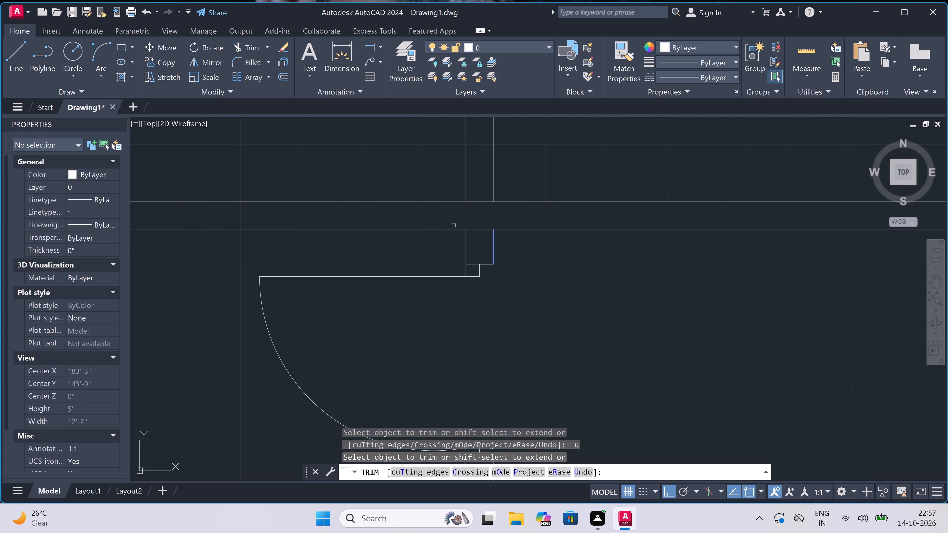
key(ctrl+z)
Trim the wall crossing above the new 3' door into a T-junction, removing both horizontal wall lines between it and the staircase wall.
scroll(401, 200, up, 2)
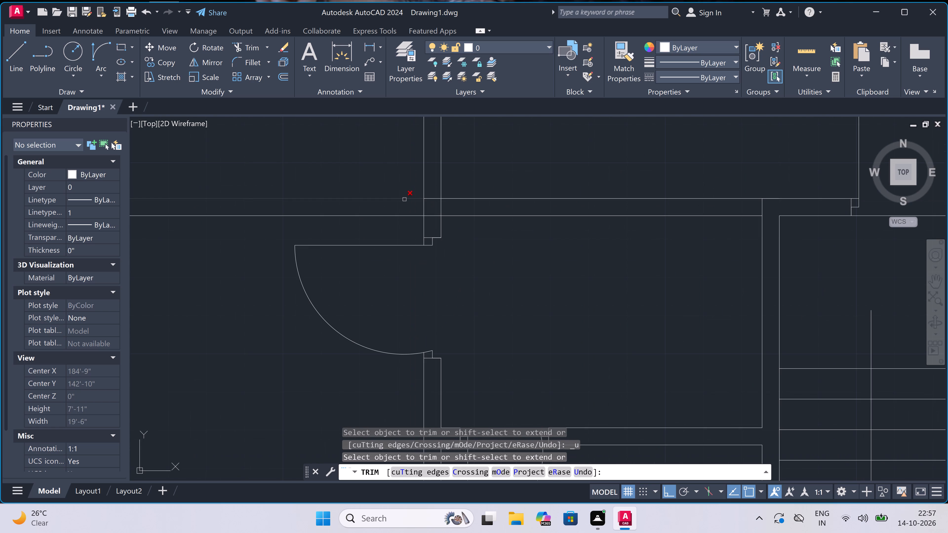
click(430, 220)
click(428, 199)
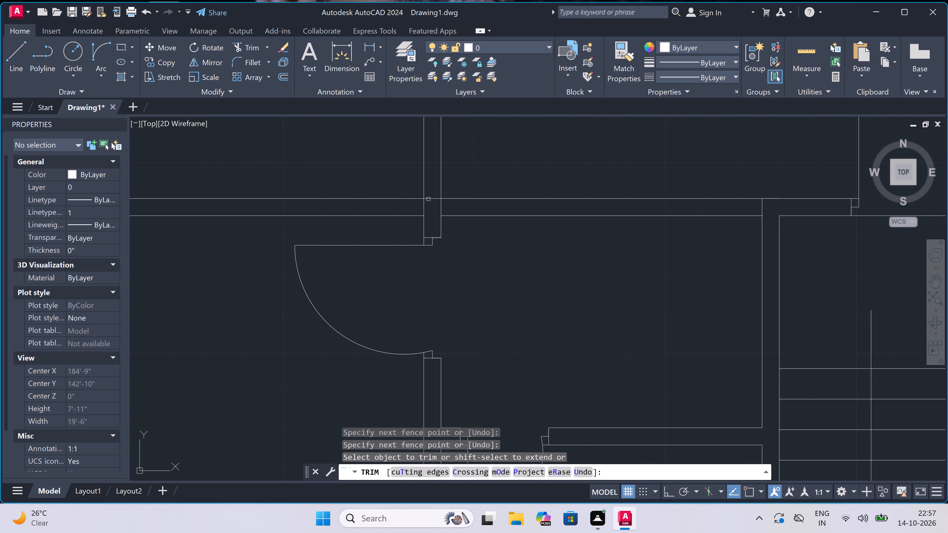
scroll(428, 199, up, 2)
click(432, 186)
click(406, 223)
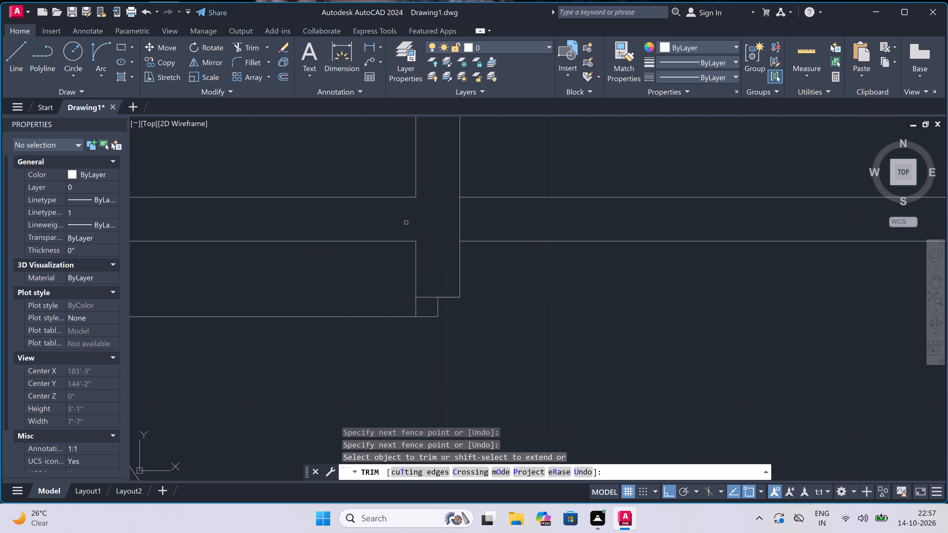
scroll(406, 222, down, 4)
click(456, 201)
click(452, 249)
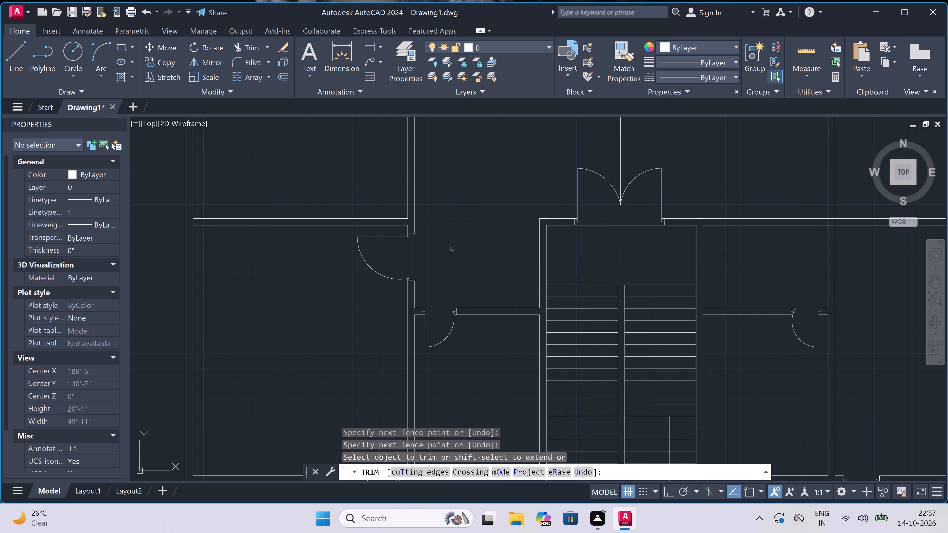
Trim the matching wall crossing on the right side of the staircase, removing both horizontal wall lines between it and the staircase wall.
scroll(456, 229, down, 4)
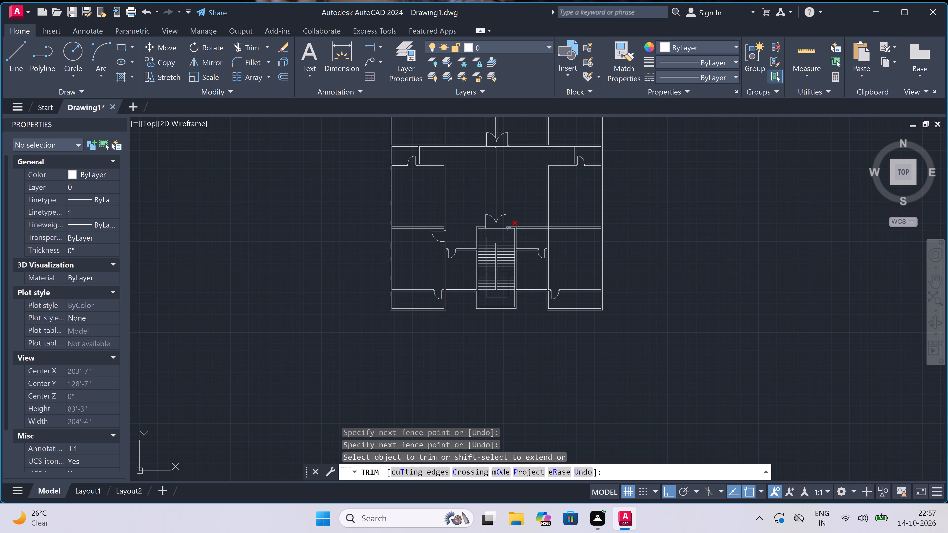
scroll(542, 230, up, 4)
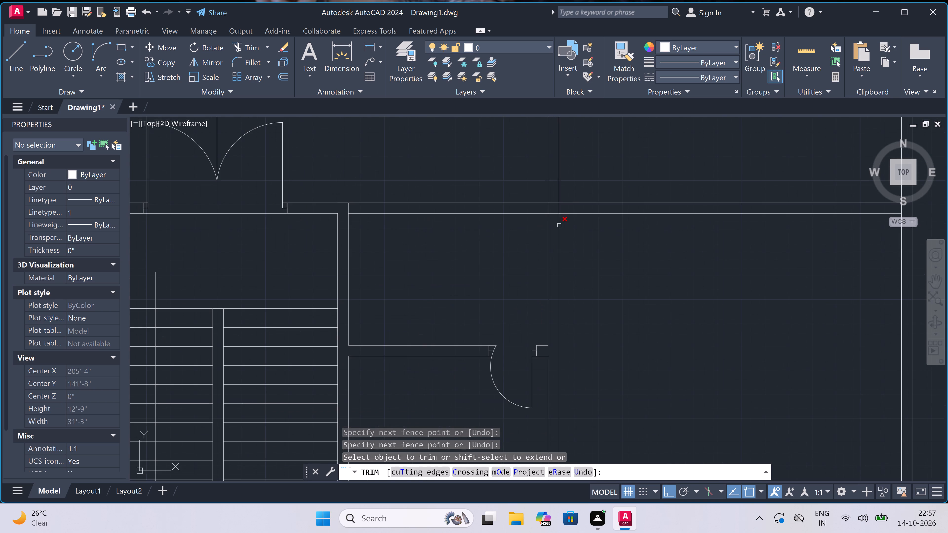
scroll(557, 214, up, 2)
click(564, 196)
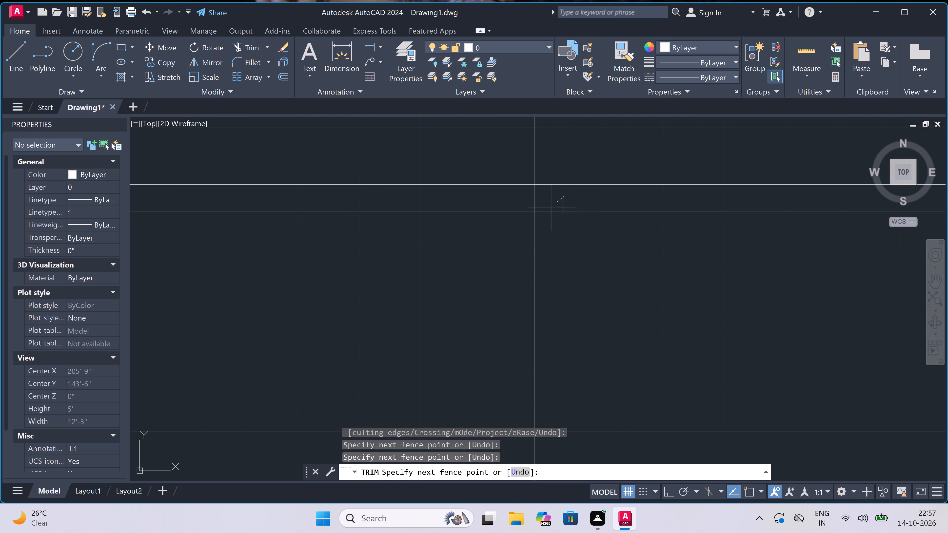
click(539, 223)
scroll(542, 218, down, 4)
click(512, 239)
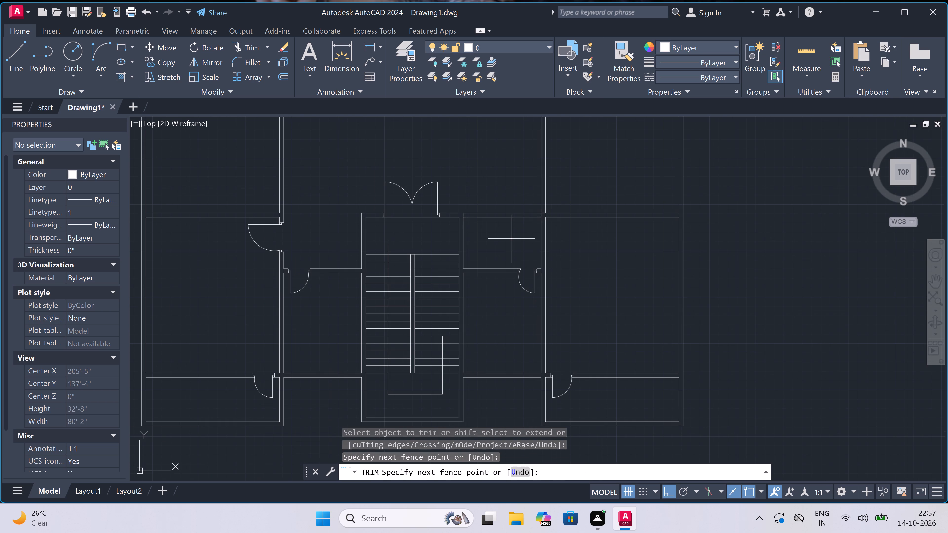
click(500, 196)
scroll(501, 200, down, 3)
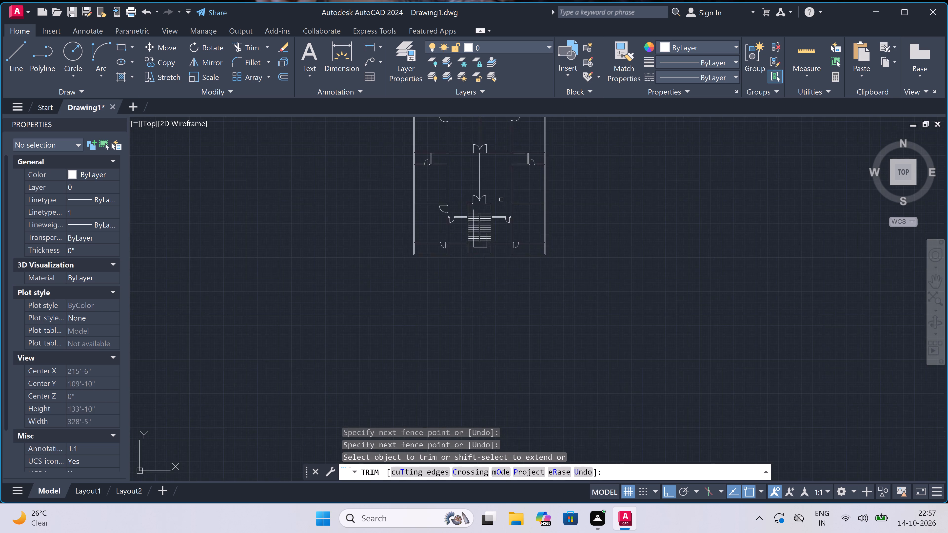
scroll(501, 200, up, 2)
key(Escape)
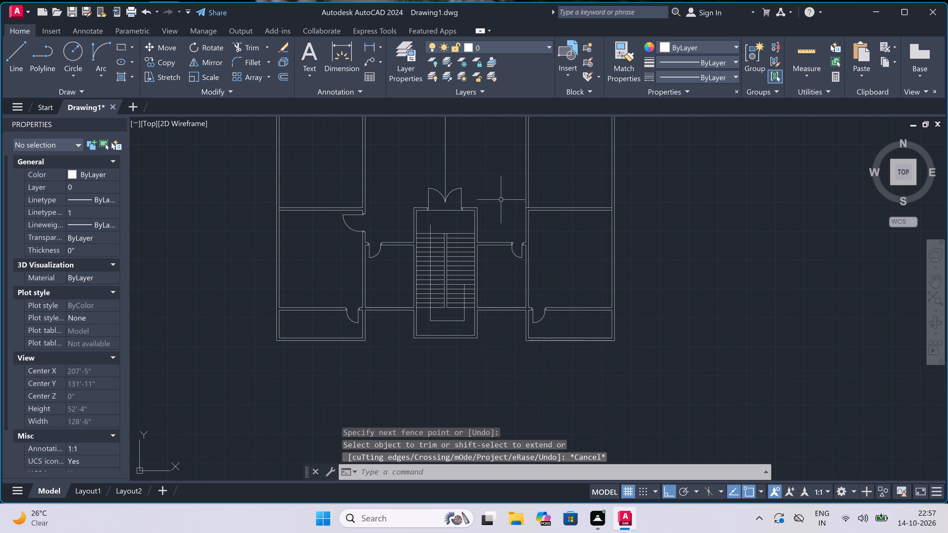
Draw the upper door jamb across the vertical wall below the right T-junction, with a 2" stop and a 3' leaf extending right.
key(l)
key(space)
scroll(529, 210, up, 3)
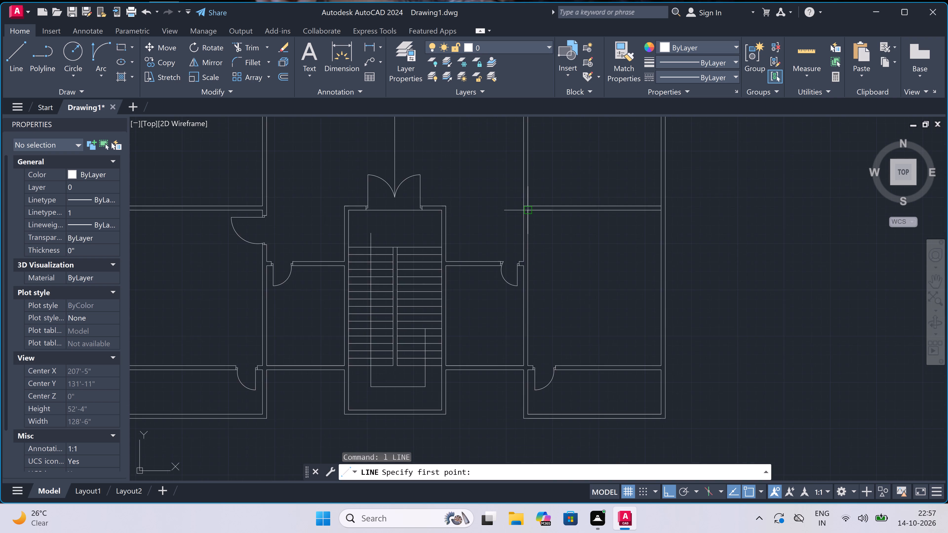
scroll(527, 212, up, 1)
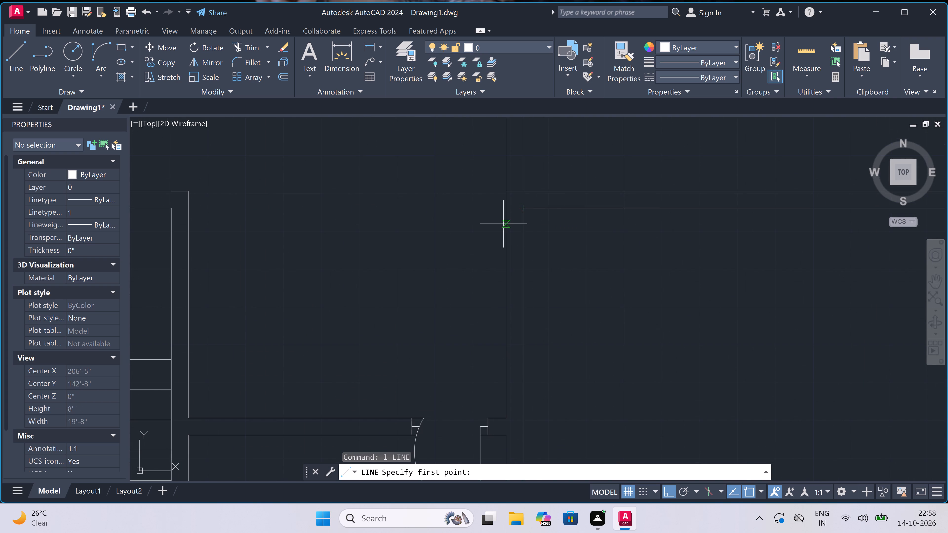
click(505, 228)
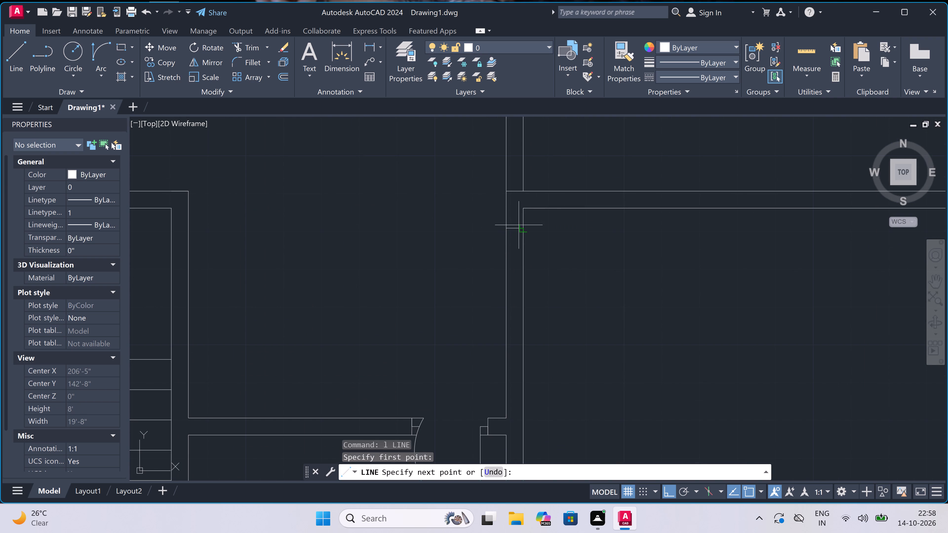
click(520, 225)
click(514, 228)
key(2)
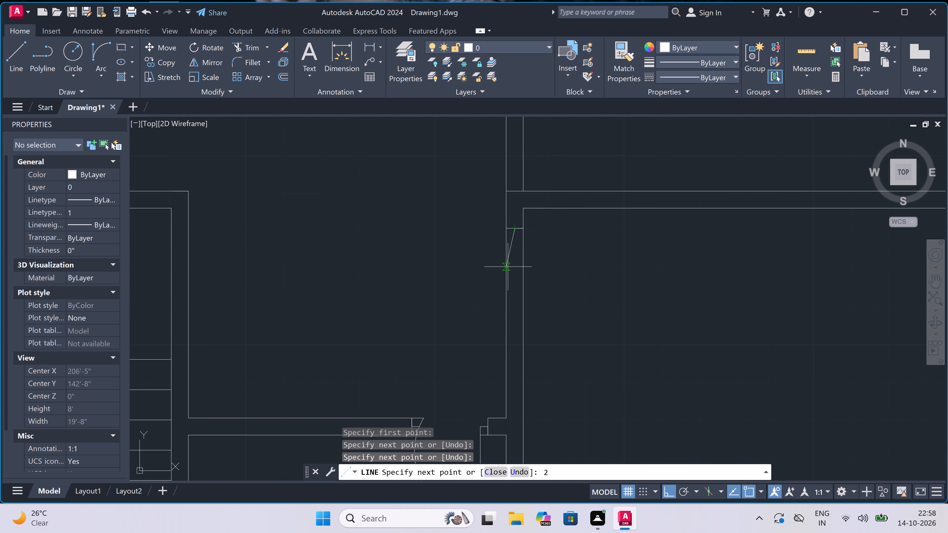
key(shift+quotedbl)
key(space)
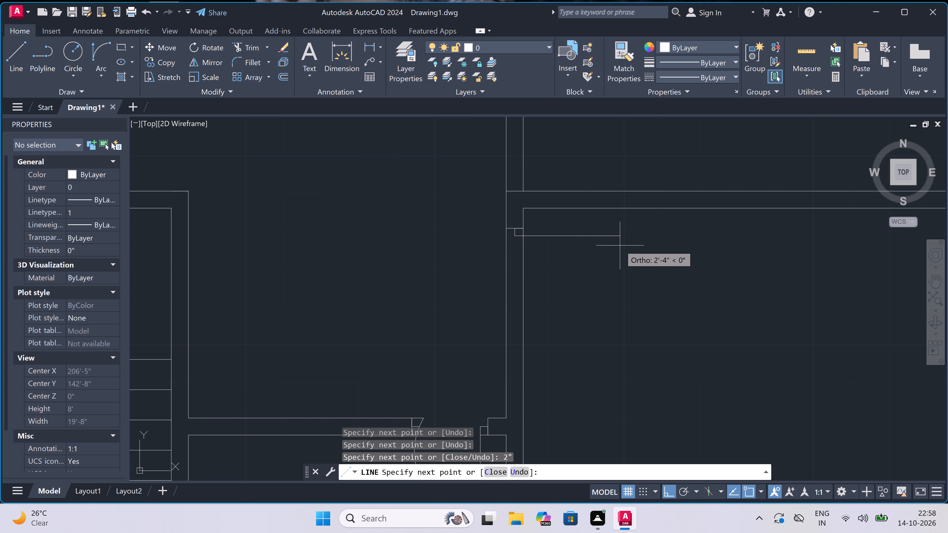
key(3)
text(')
key(space)
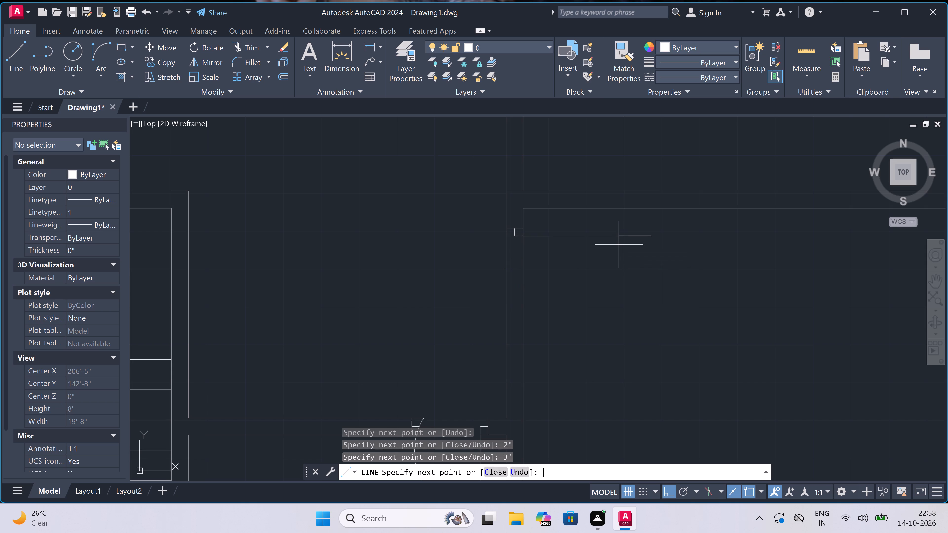
key(Escape)
Draw the lower jamb line across the same wall, with a 2" stop rising from its midpoint.
key(space)
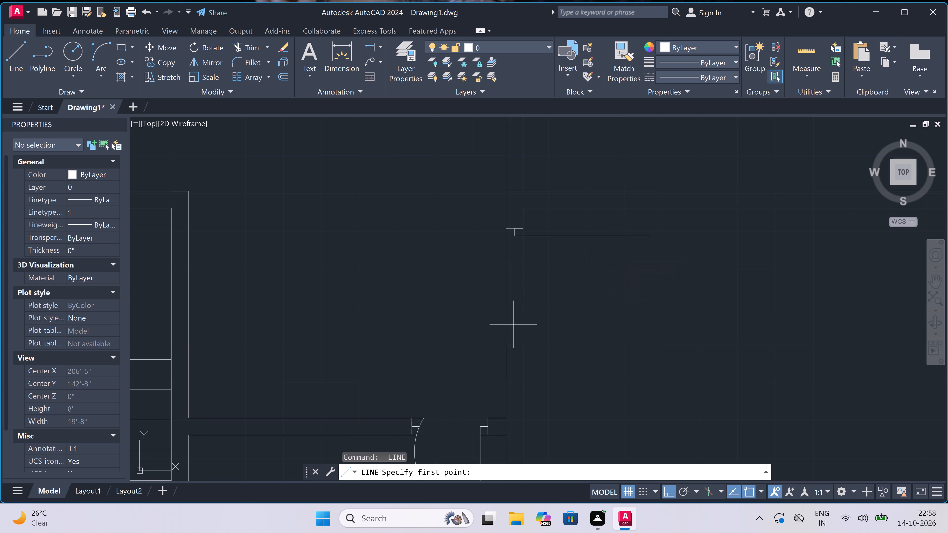
click(508, 346)
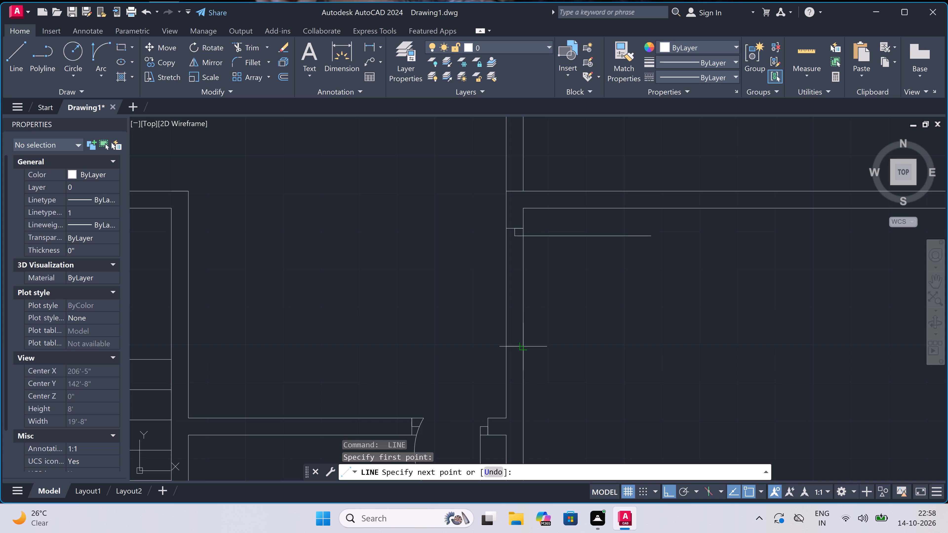
click(526, 344)
click(514, 347)
key(2)
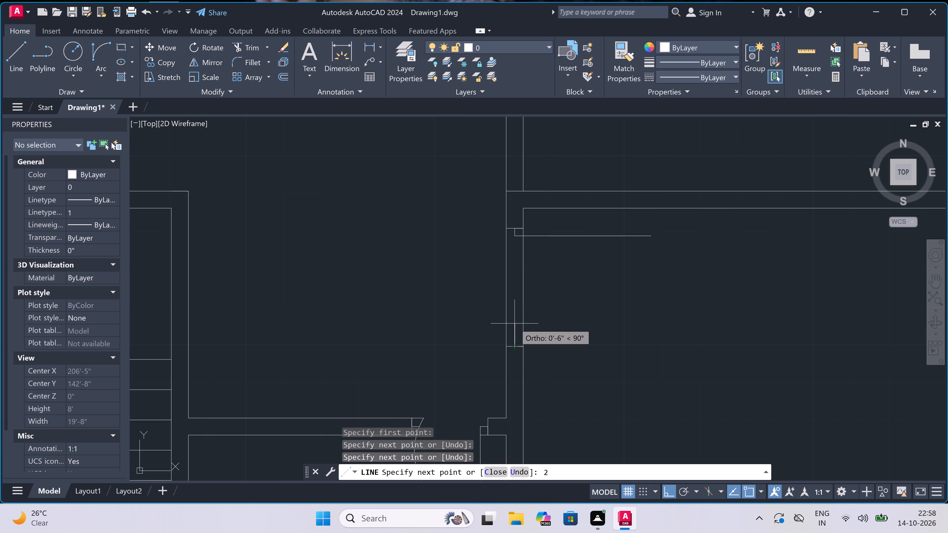
text(")
key(space)
key(Escape)
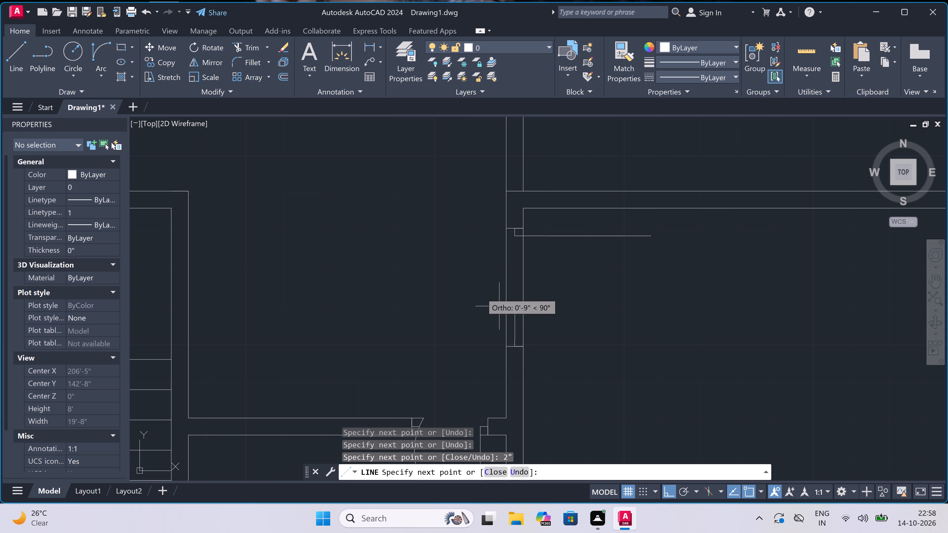
Draw a Start, End, Direction swing arc from the 3' leaf's free end to the top of the lower stop.
click(96, 49)
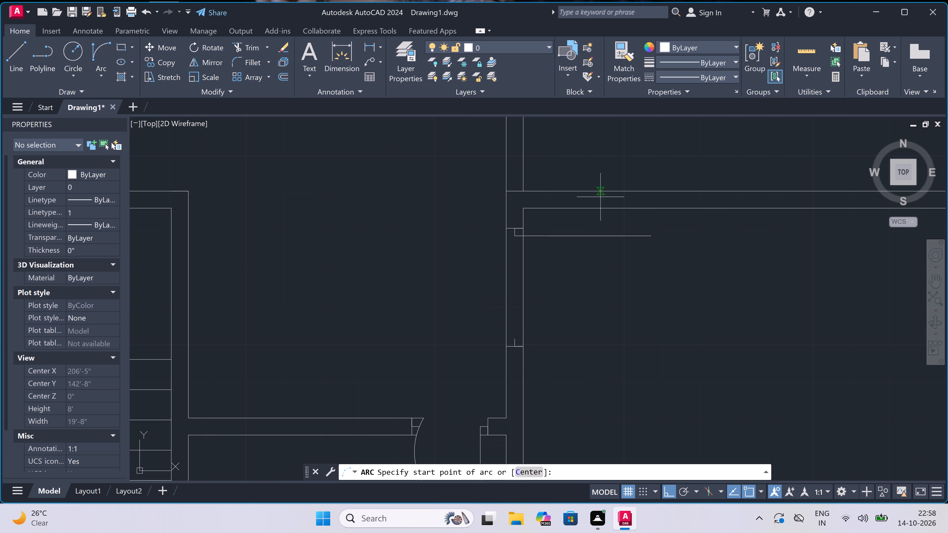
drag(653, 232, 653, 236)
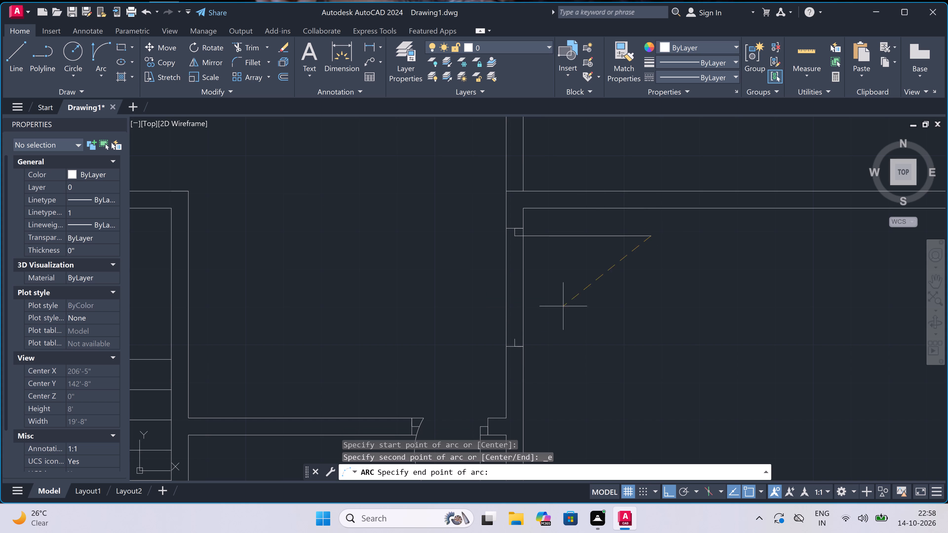
click(515, 335)
click(574, 351)
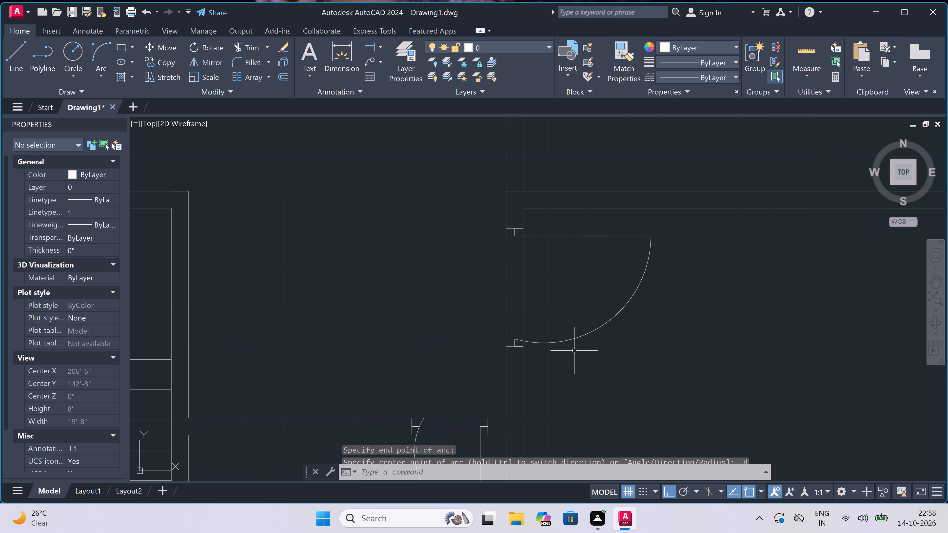
Trim both vertical wall lines between the jambs of the right-hand 3' door.
key(t)
key(r)
key(space)
drag(564, 284, 559, 283)
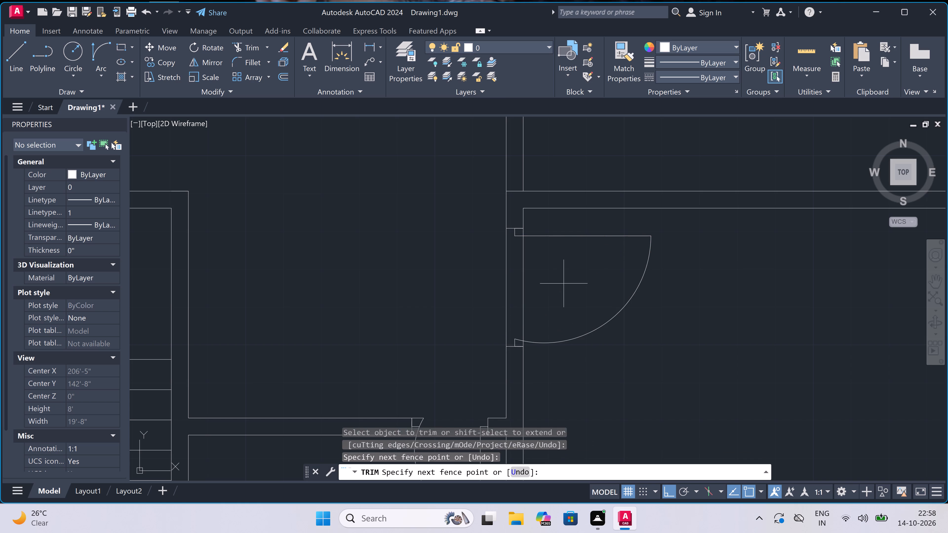
click(452, 289)
scroll(485, 278, down, 4)
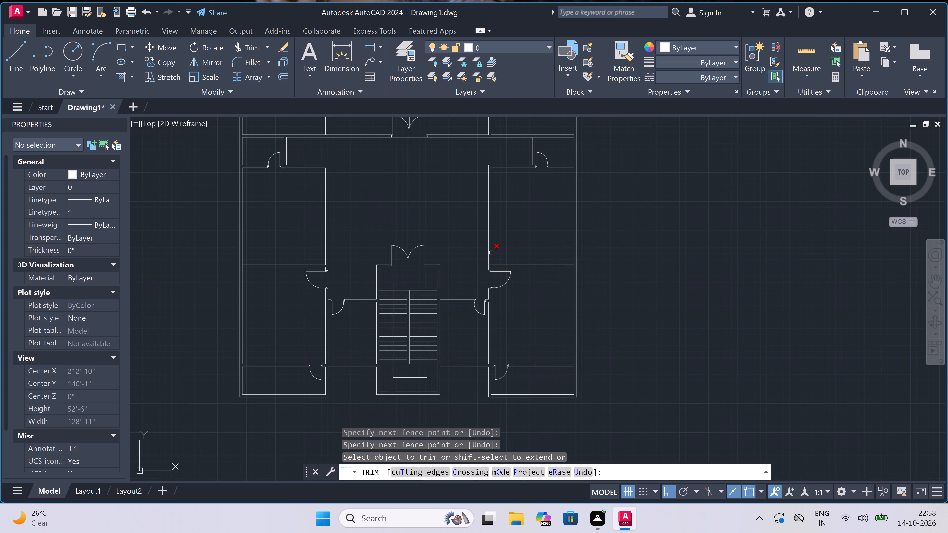
key(Escape)
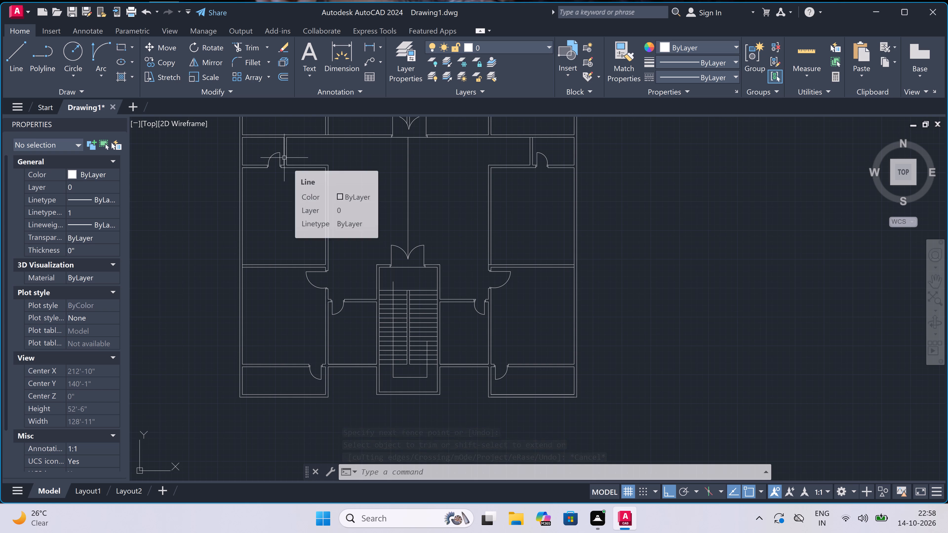
Draw a jamb across the left middle room's right wall just below its top corner, with a 2" stop and 3' leaf into the room.
scroll(284, 158, up, 3)
key(l)
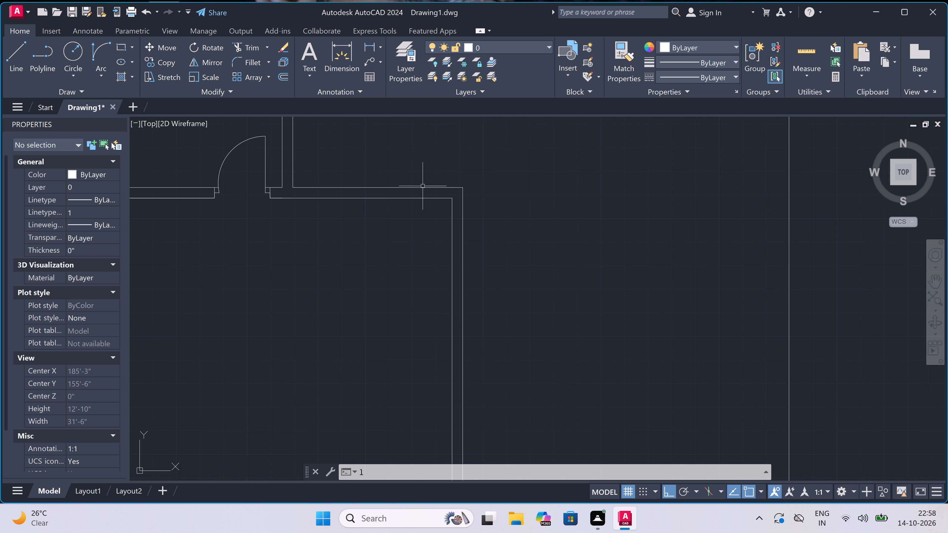
key(space)
scroll(459, 213, up, 1)
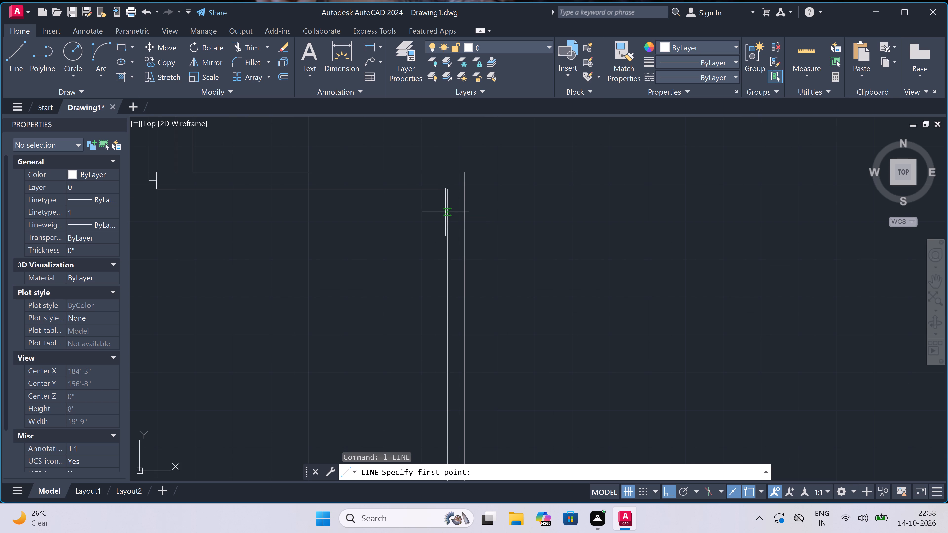
click(446, 212)
click(461, 214)
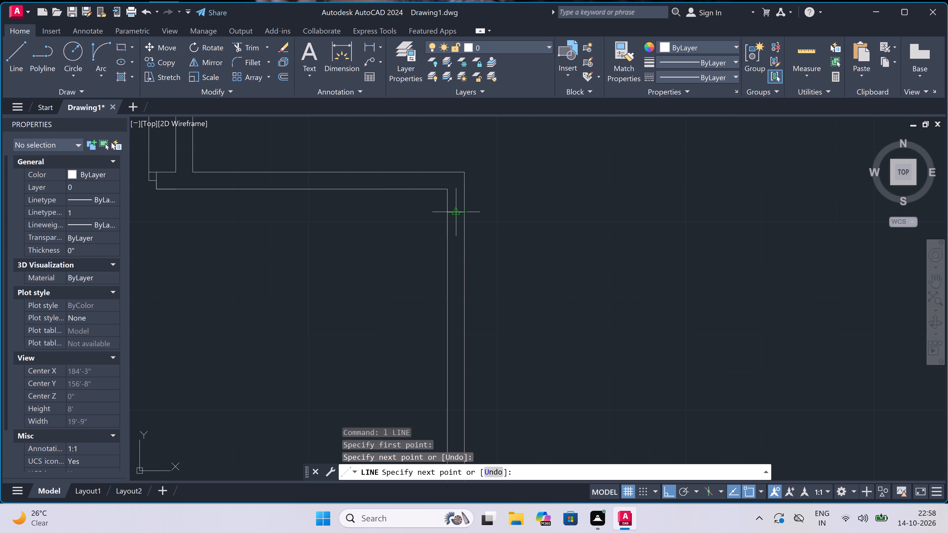
click(453, 213)
key(2)
key(shift+quotedbl)
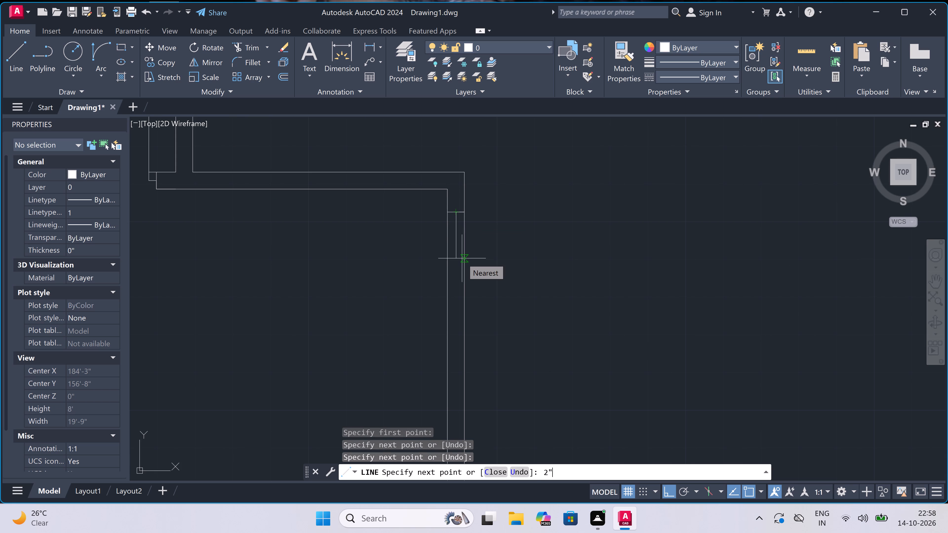
key(space)
text(3')
key(space)
key(Escape)
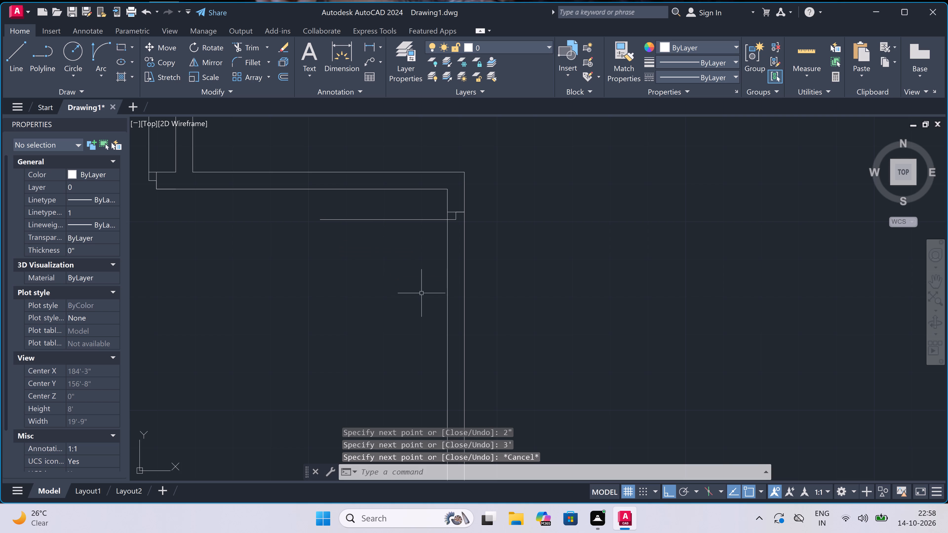
Draw the lower jamb line across the left middle room's right wall, with a 2" stop rising from its midpoint.
key(space)
click(450, 329)
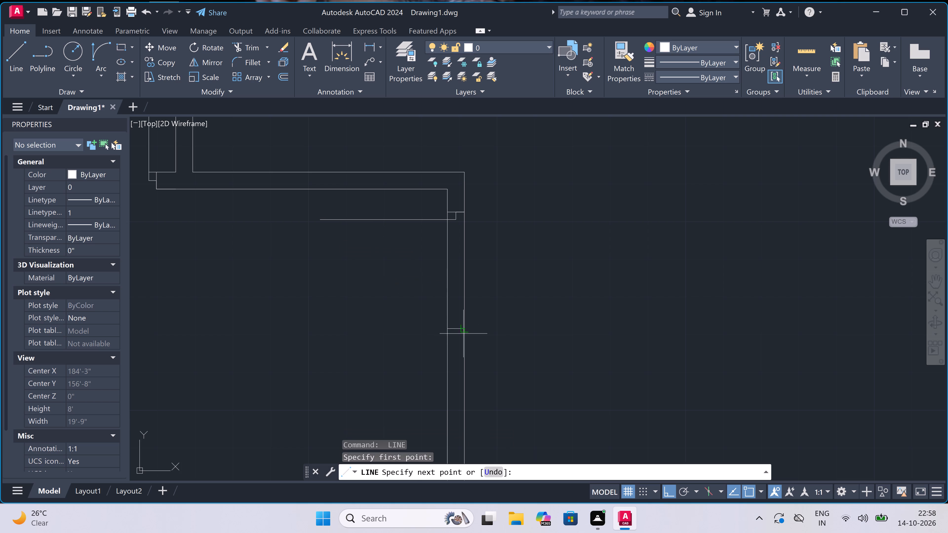
click(463, 334)
click(455, 329)
key(2)
text(")
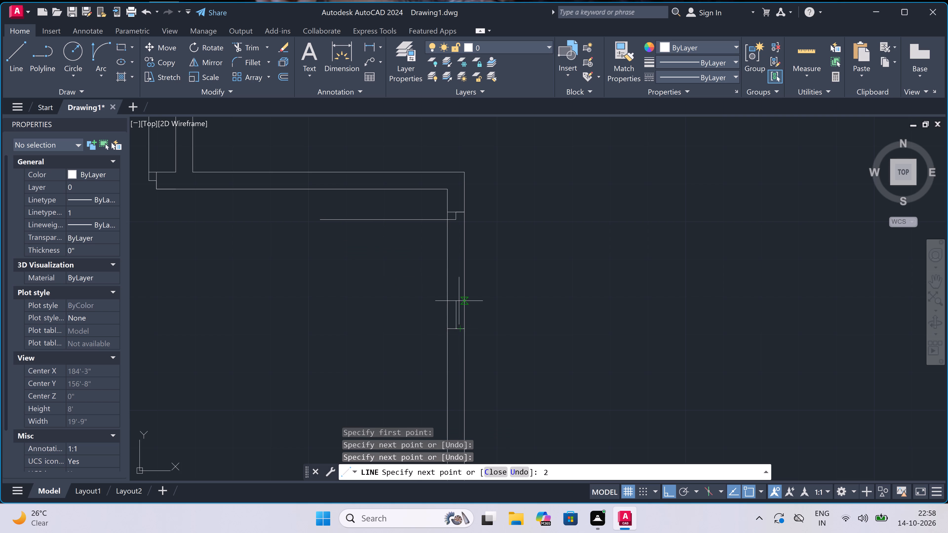
key(space)
key(Escape)
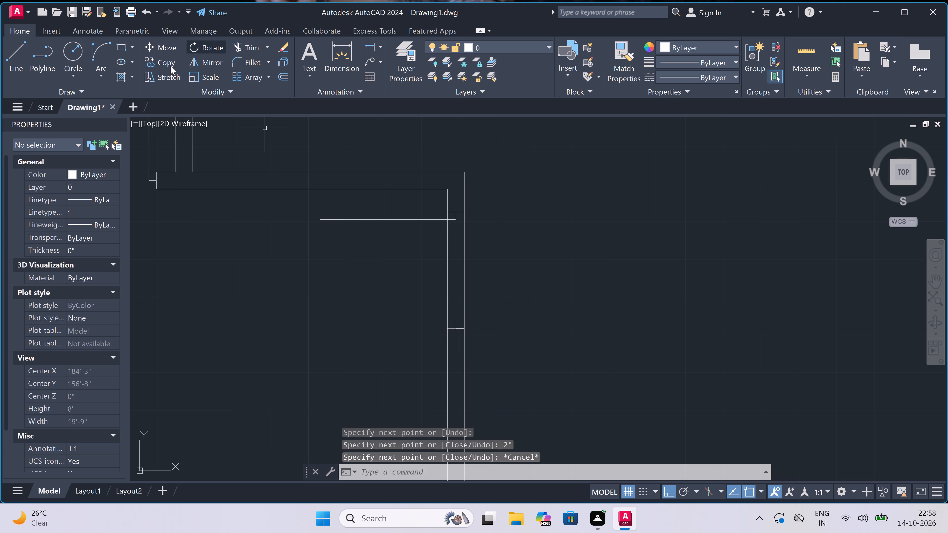
Draw a Start, End, Direction swing arc from the 3' leaf's free end to the top of the lower stop.
drag(93, 56, 96, 57)
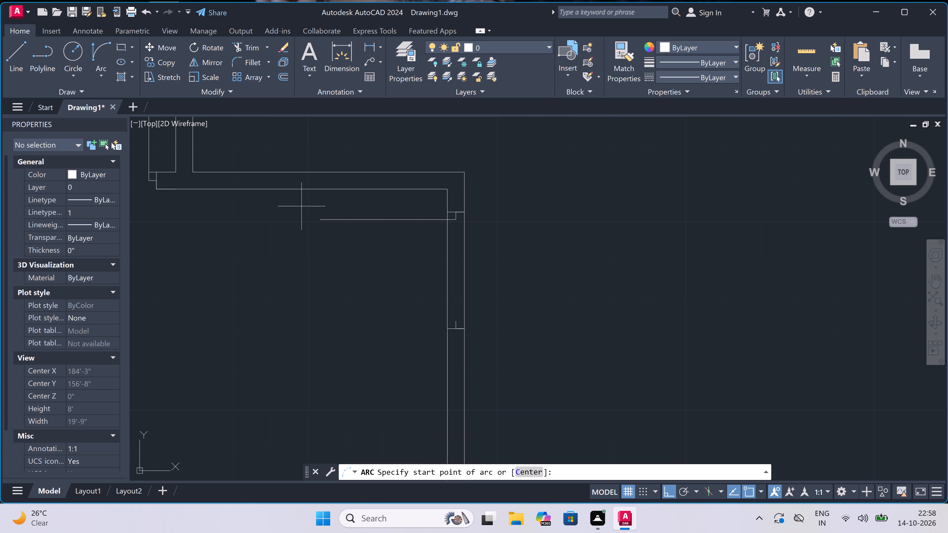
click(318, 220)
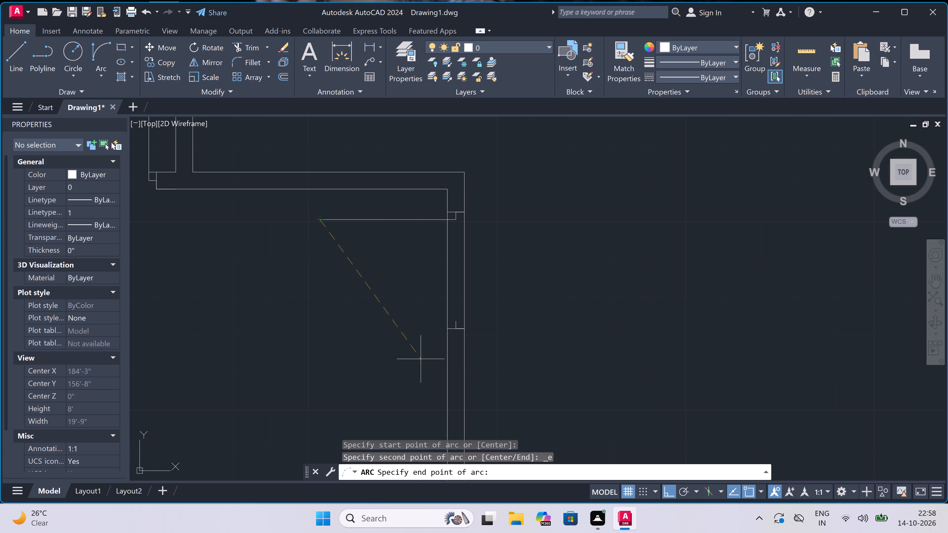
click(457, 319)
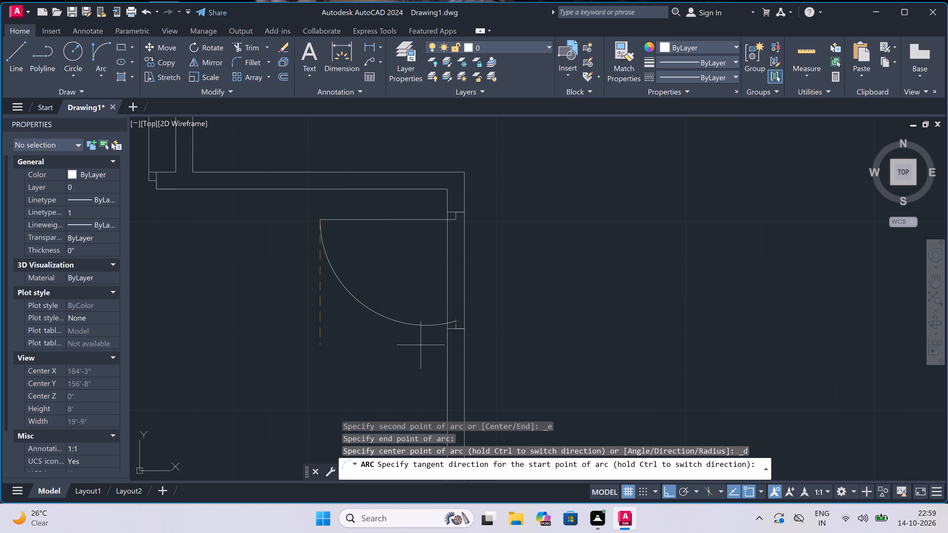
click(421, 345)
Trim both wall lines between the jambs of the left middle room's new door.
text(tr)
key(space)
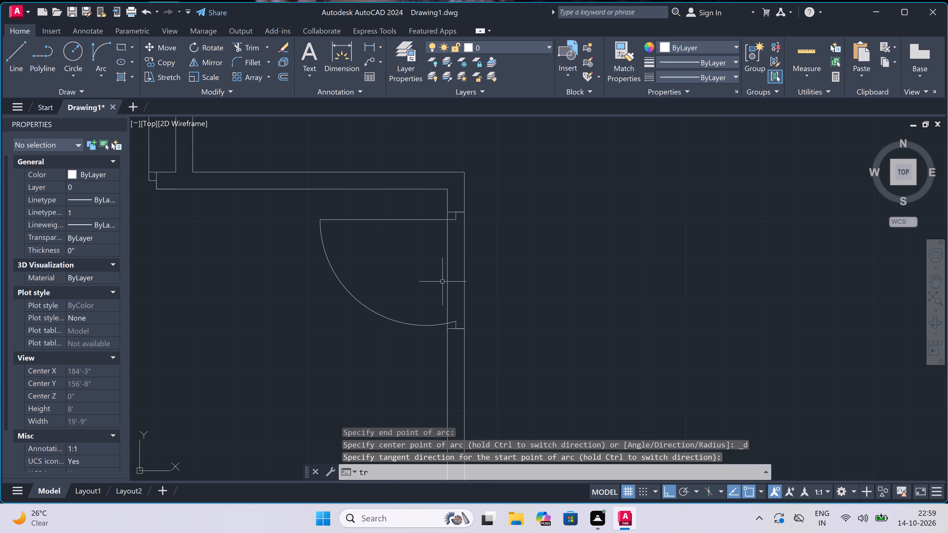
drag(440, 274, 444, 275)
click(506, 285)
key(Escape)
Draw a jamb across the right middle room's left wall just below its top corner, with a 2" stop and 3' leaf into the room.
scroll(441, 276, down, 5)
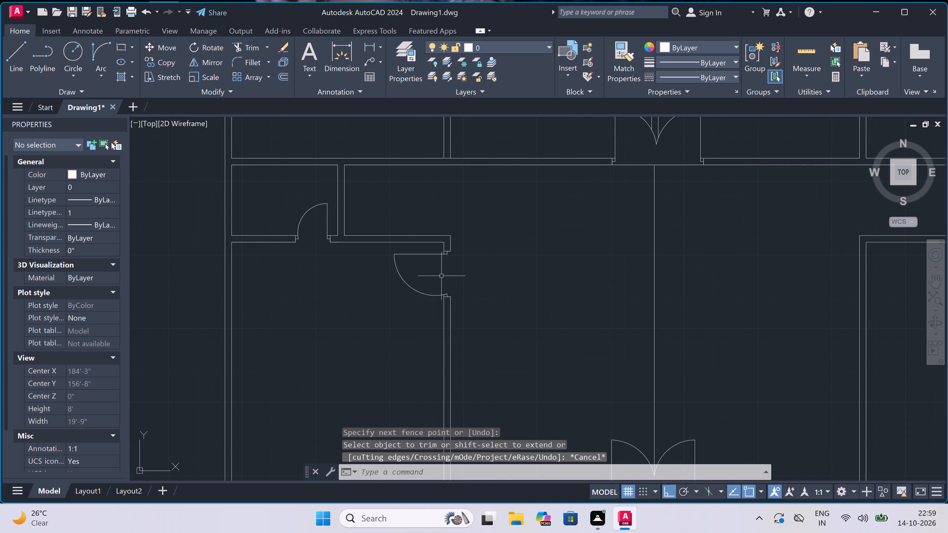
scroll(542, 275, up, 4)
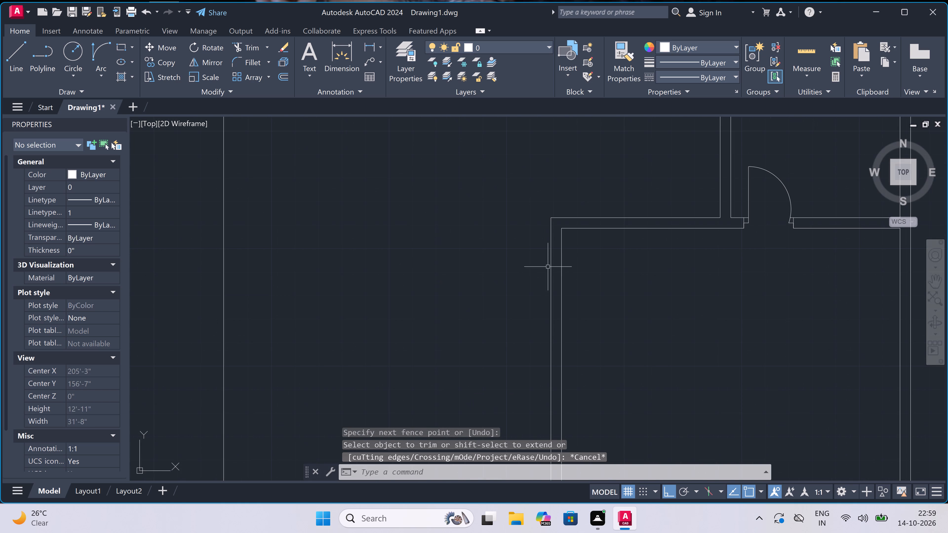
key(l)
key(space)
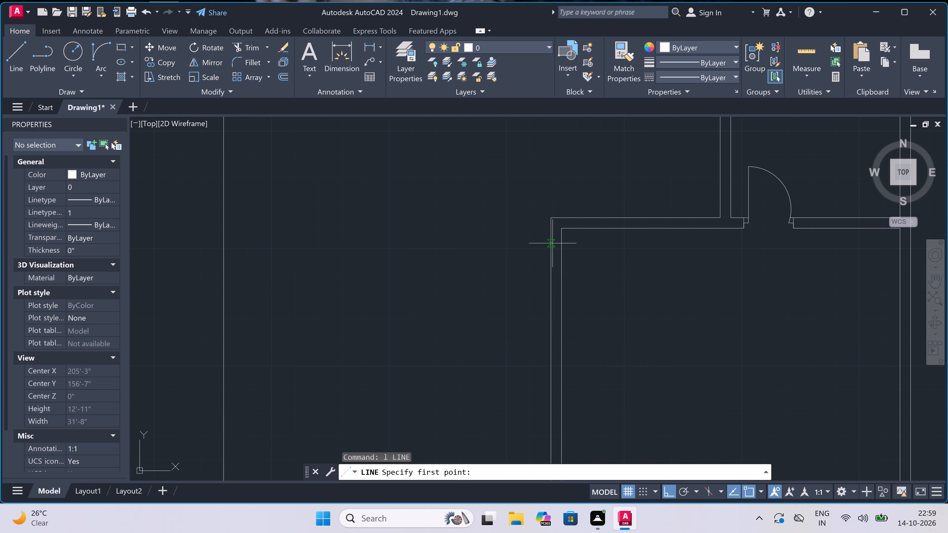
scroll(552, 243, up, 1)
click(552, 242)
click(565, 242)
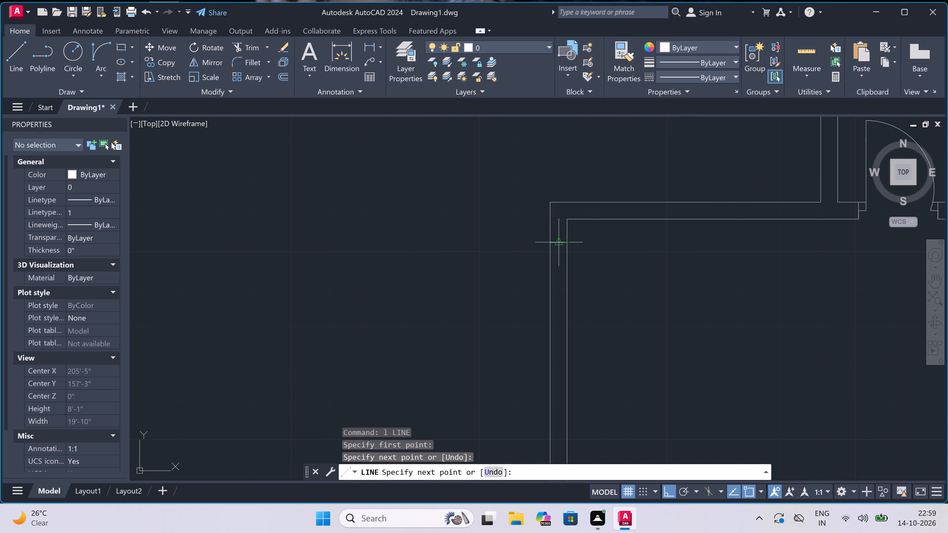
click(553, 245)
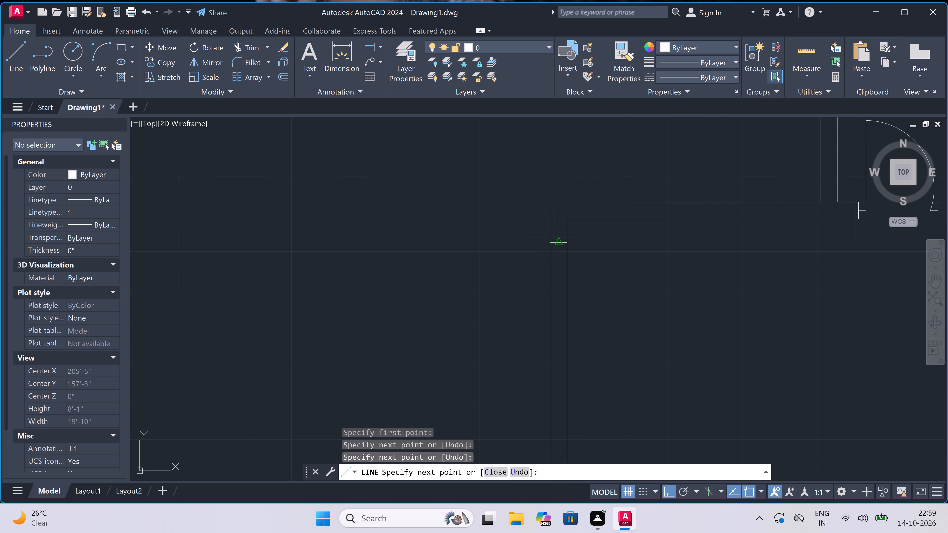
key(ctrl+z)
click(559, 244)
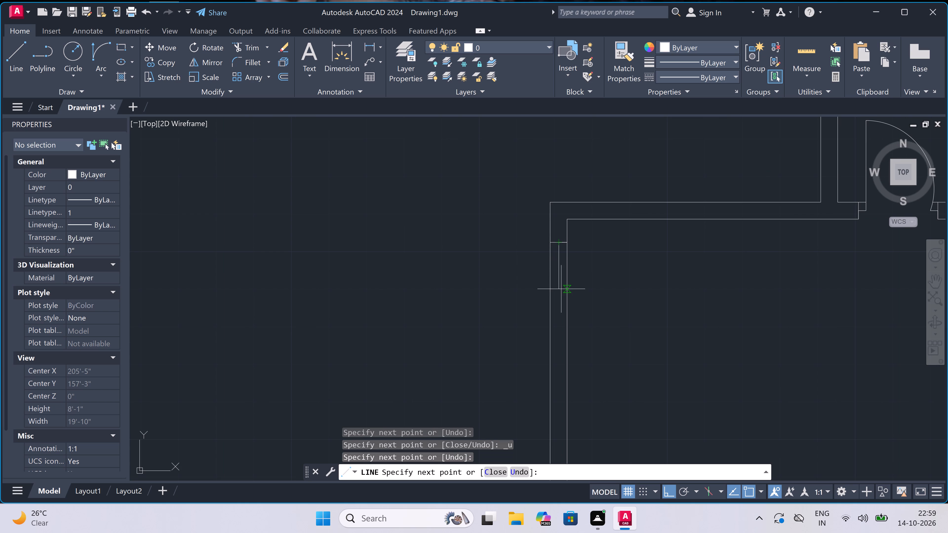
key(2)
key(shift+quotedbl)
key(space)
key(3)
text(')
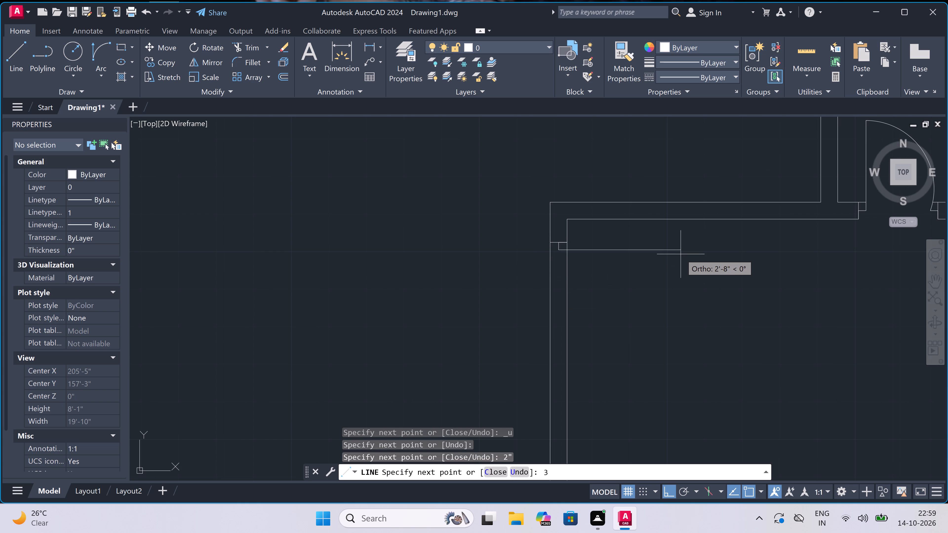
key(space)
key(Escape)
Draw the lower jamb line across the right middle room's left wall, with a 2" stop rising from its midpoint.
key(space)
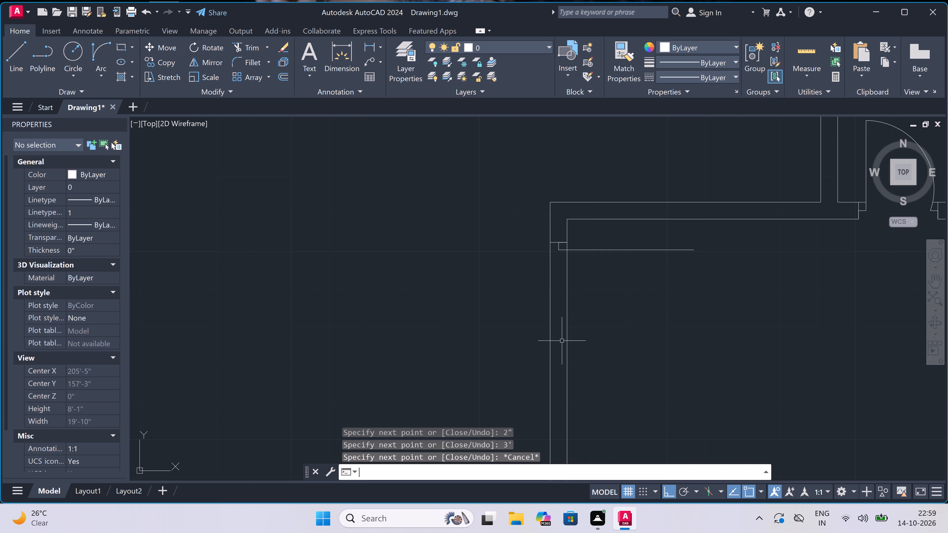
click(553, 364)
click(567, 367)
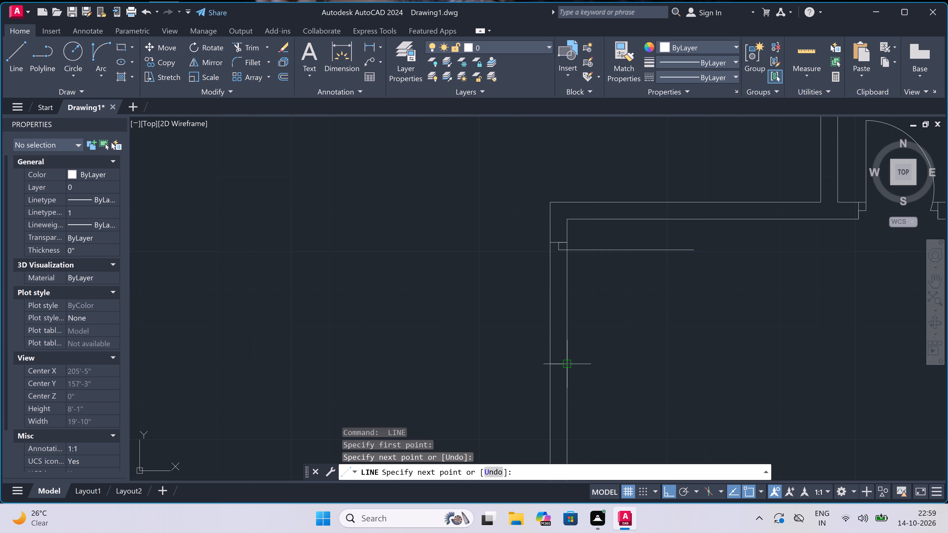
click(556, 366)
key(2)
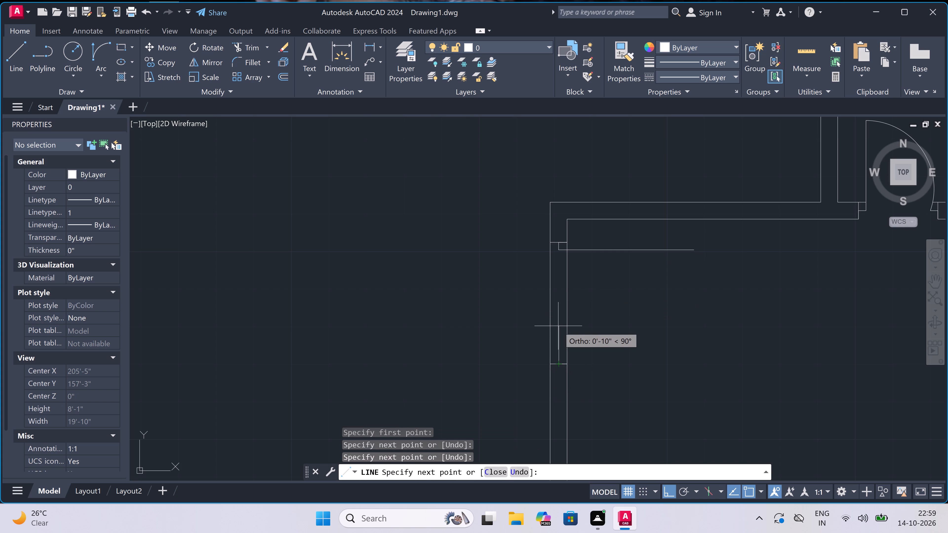
key(shift+quotedbl)
key(space)
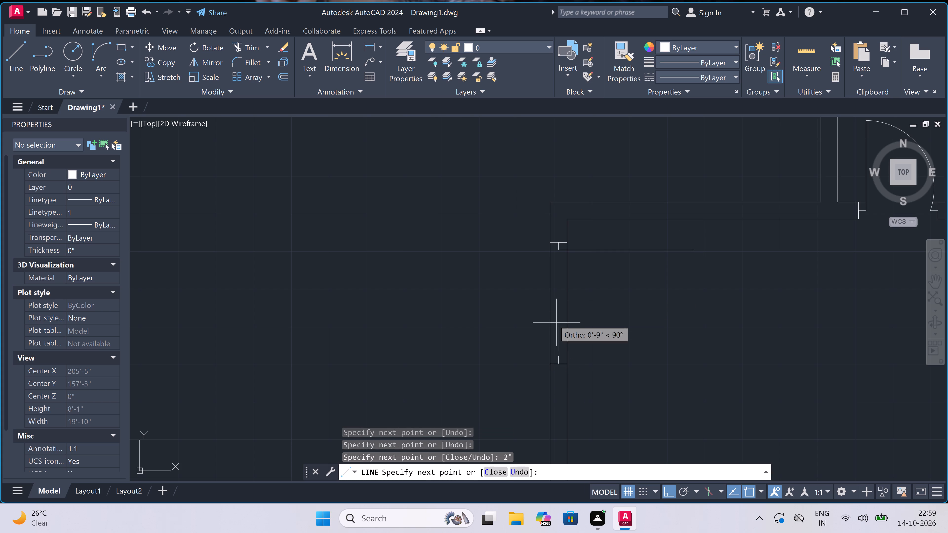
key(Escape)
Draw a Start, End, Direction swing arc from the right middle room's leaf end to the top of the lower stop.
drag(94, 51, 99, 52)
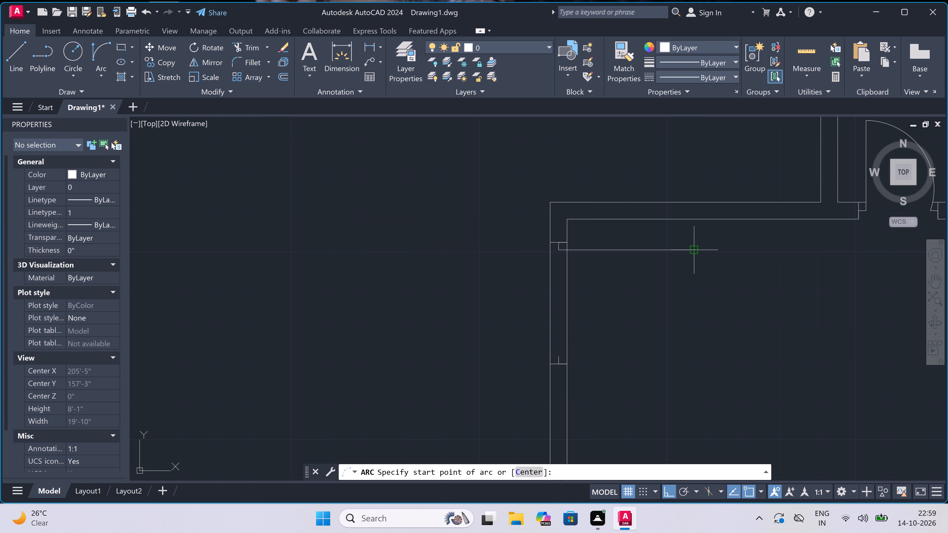
drag(693, 250, 693, 255)
click(556, 353)
click(635, 373)
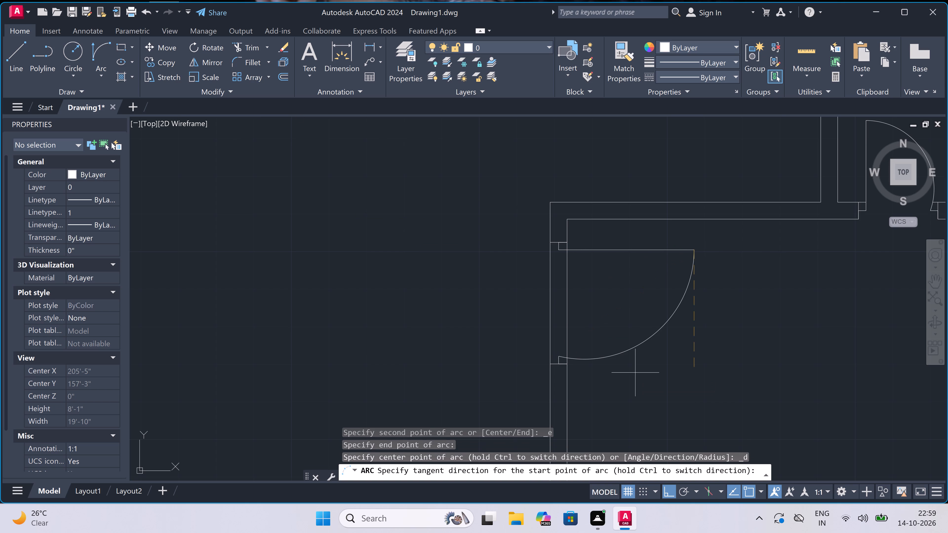
Trim both wall lines between the jambs of the right middle room's new door.
key(t)
key(r)
key(space)
click(606, 311)
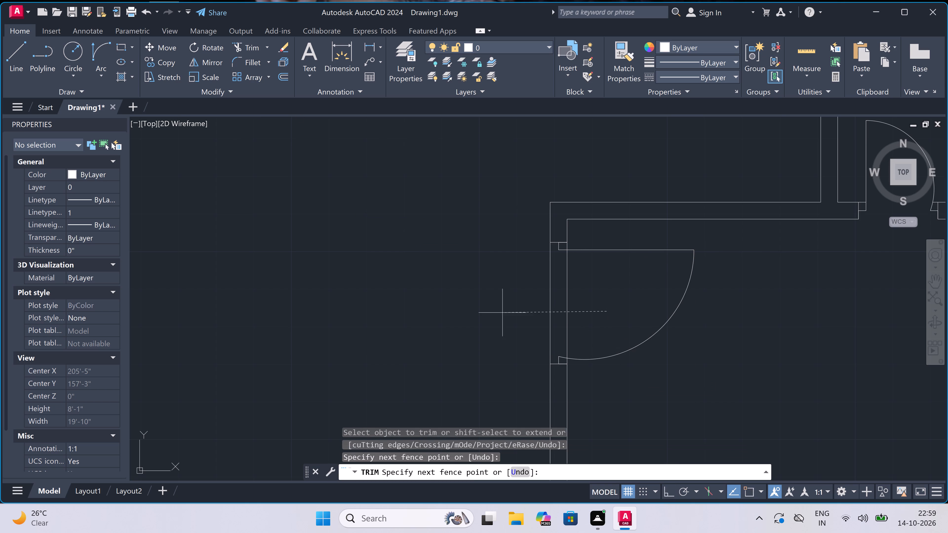
click(502, 313)
scroll(550, 295, down, 5)
key(Escape)
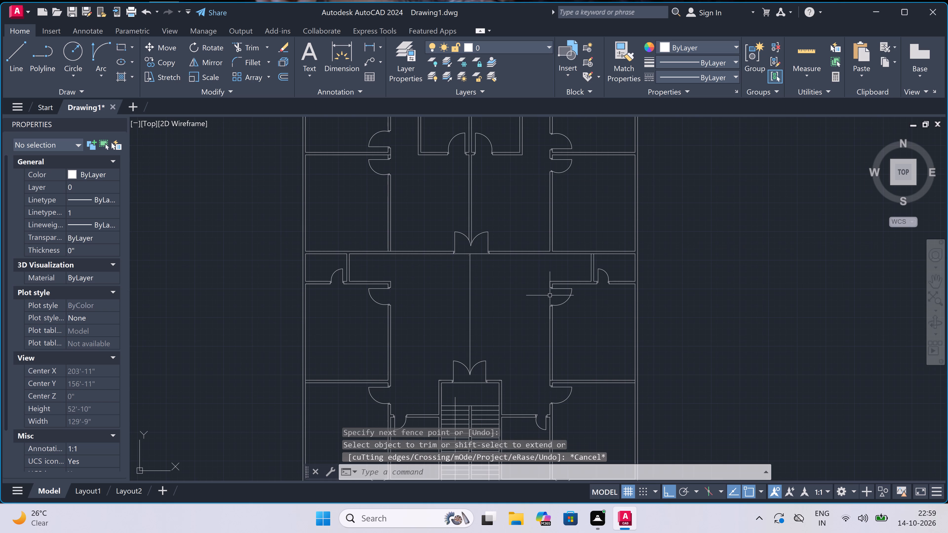
Draw a window in the lower-right room's bottom wall, beside the door, with a 5' centre line between two end lines across the wall.
scroll(550, 295, down, 2)
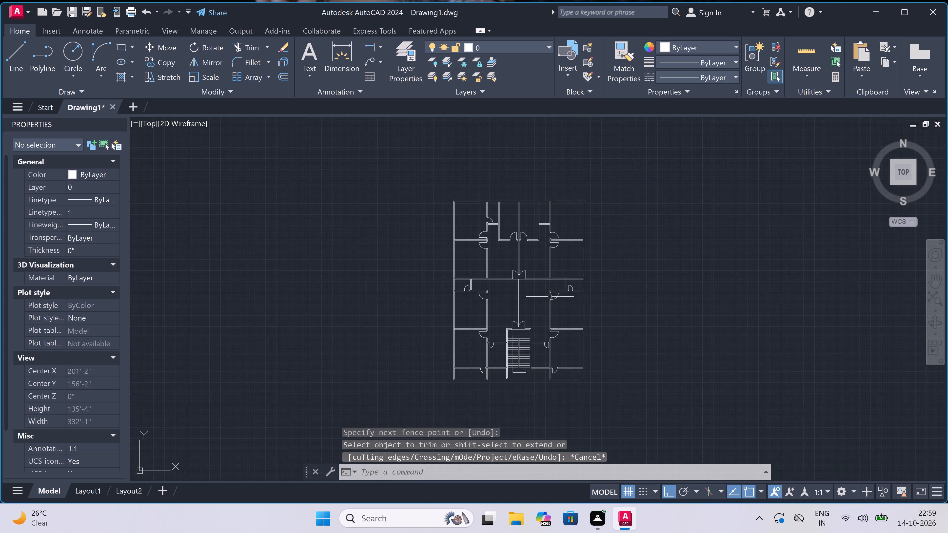
scroll(546, 367, up, 3)
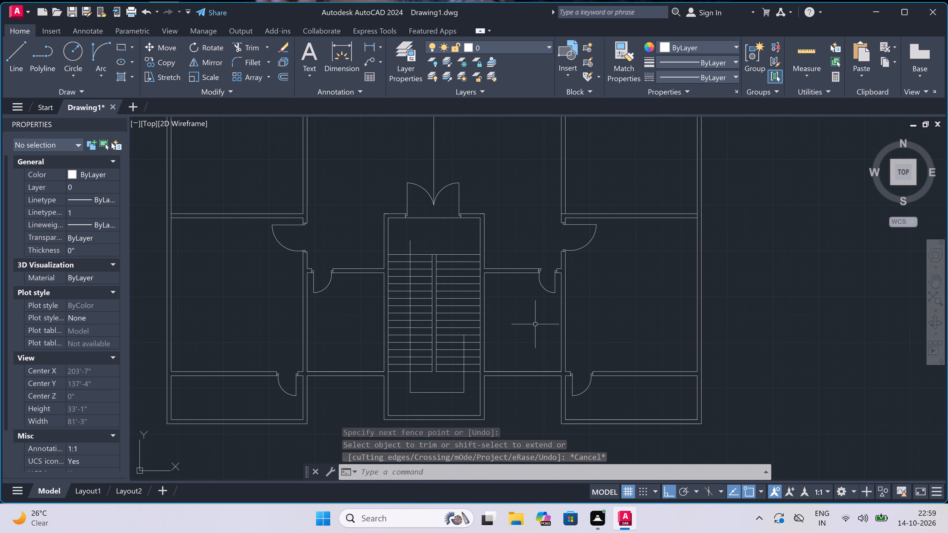
key(l)
key(space)
scroll(573, 351, down, 3)
scroll(588, 360, up, 3)
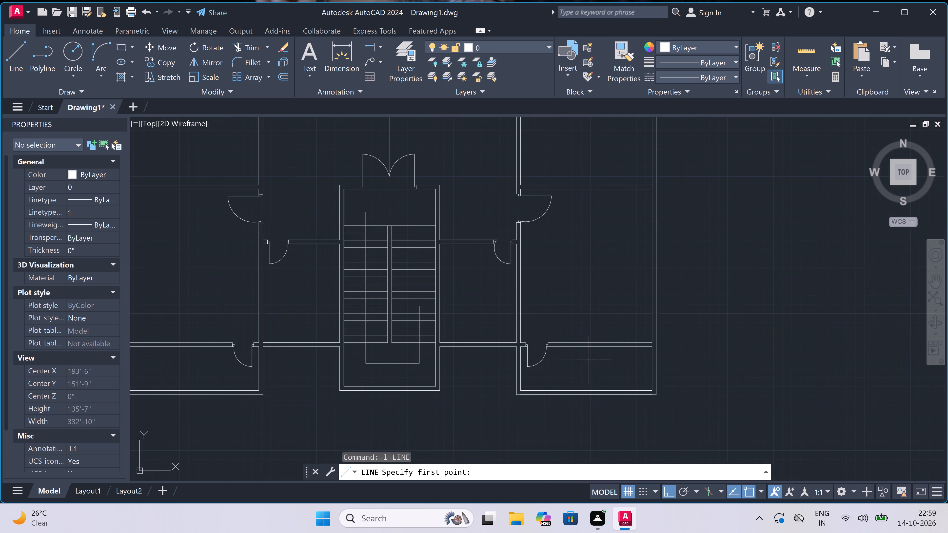
scroll(579, 352, up, 3)
click(541, 310)
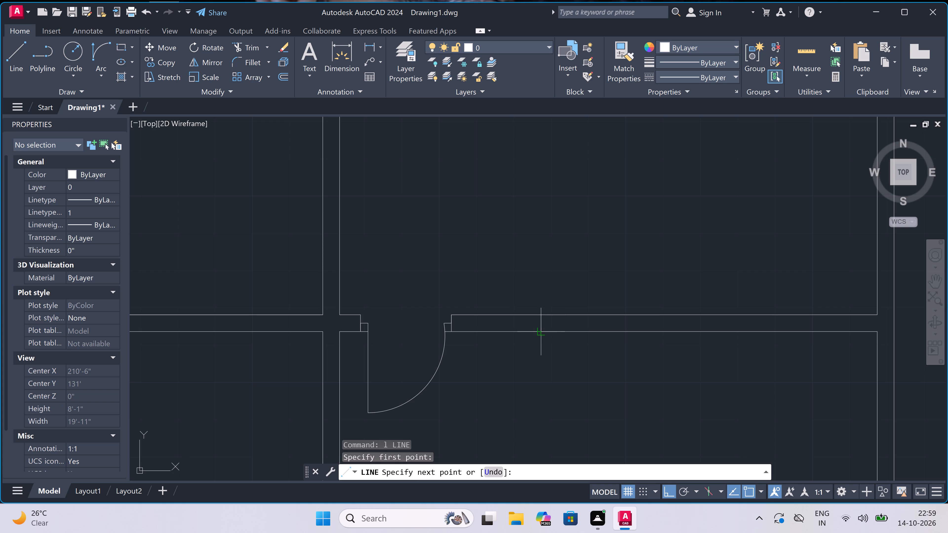
click(543, 331)
click(542, 320)
key(5)
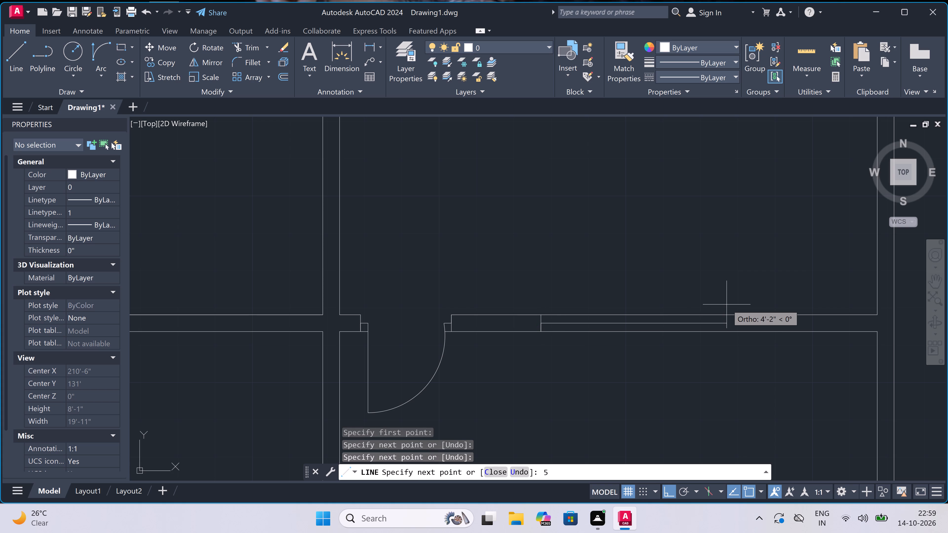
text(')
key(space)
click(765, 314)
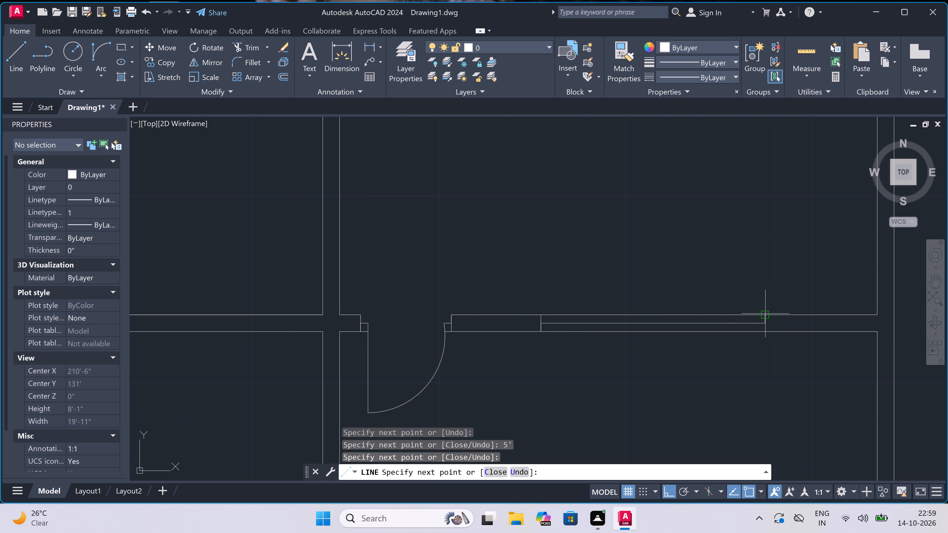
click(768, 332)
key(Escape)
Draw a window in the lower-right room's outer right wall, with a 5' centre line running down between two end lines across the wall.
scroll(625, 305, down, 5)
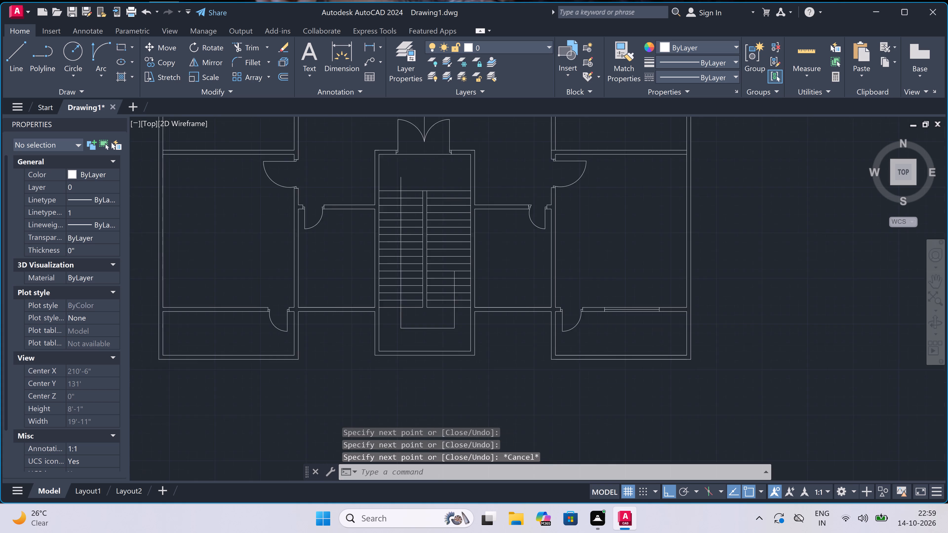
key(space)
scroll(664, 235, up, 4)
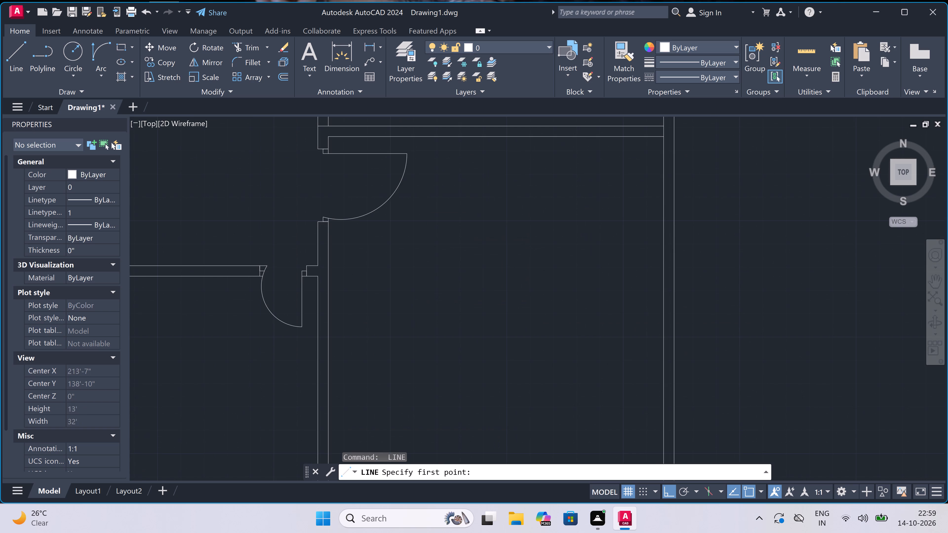
drag(664, 235, 667, 233)
click(683, 236)
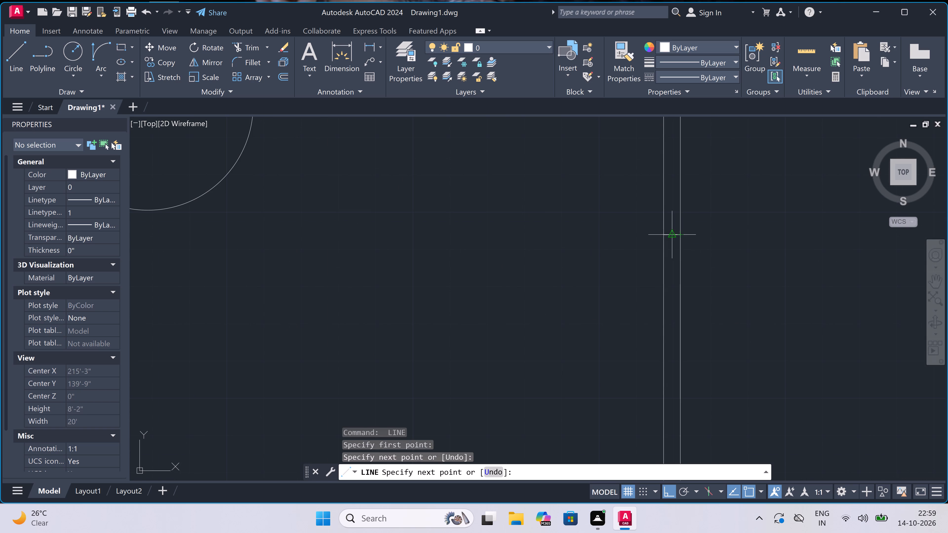
click(673, 237)
key(5)
key(apostrophe)
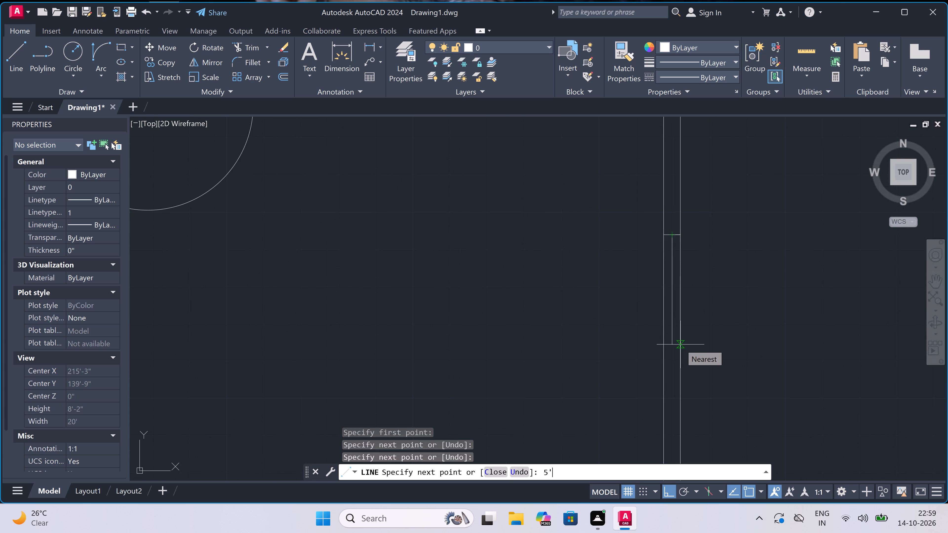
key(space)
scroll(680, 344, down, 4)
scroll(687, 363, up, 4)
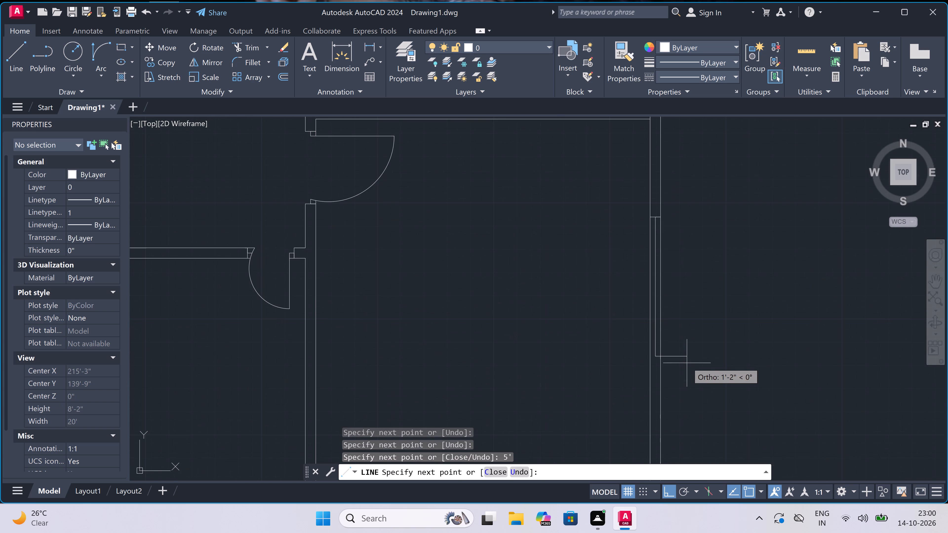
scroll(646, 362, up, 4)
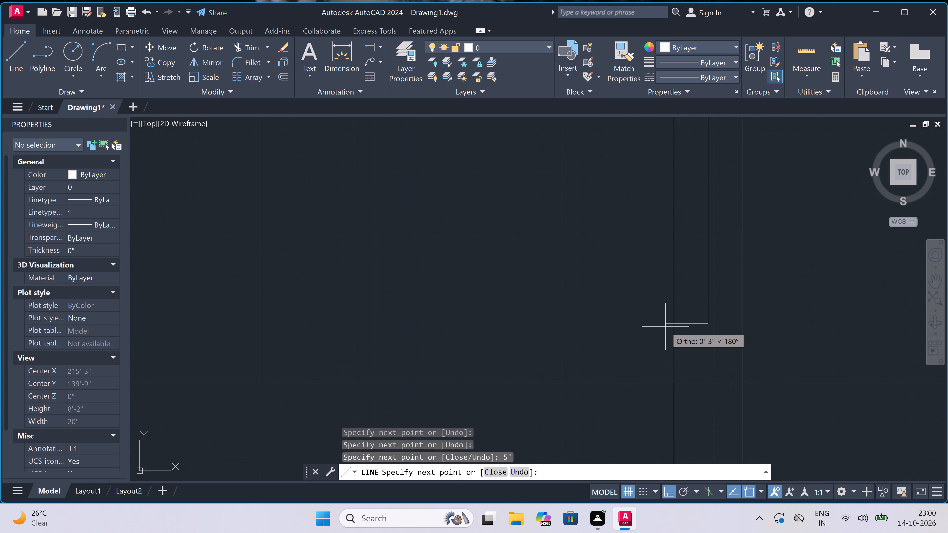
click(668, 325)
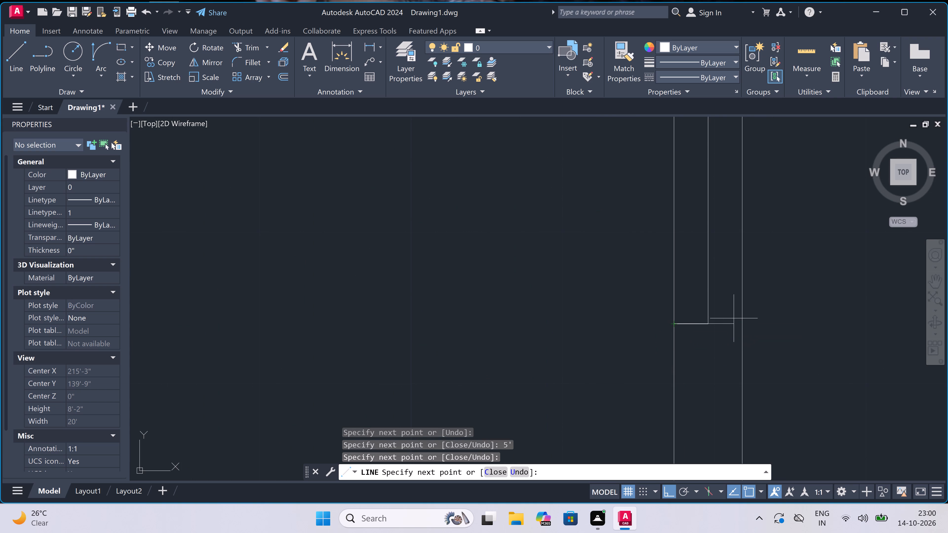
click(744, 322)
key(Escape)
scroll(634, 339, down, 8)
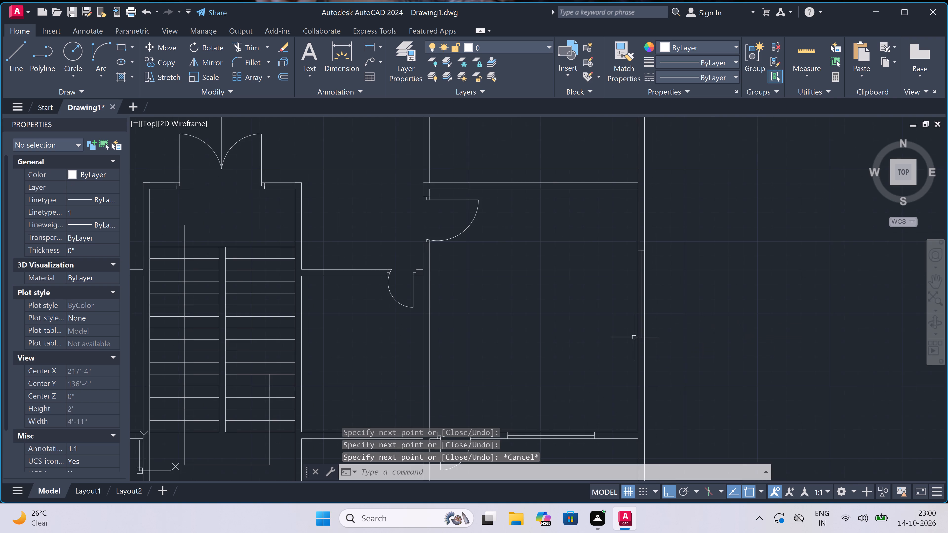
Draw a window in the right middle room's outer right wall, with a 5' centre line between two end lines across the wall.
scroll(634, 337, down, 1)
scroll(623, 183, up, 2)
key(space)
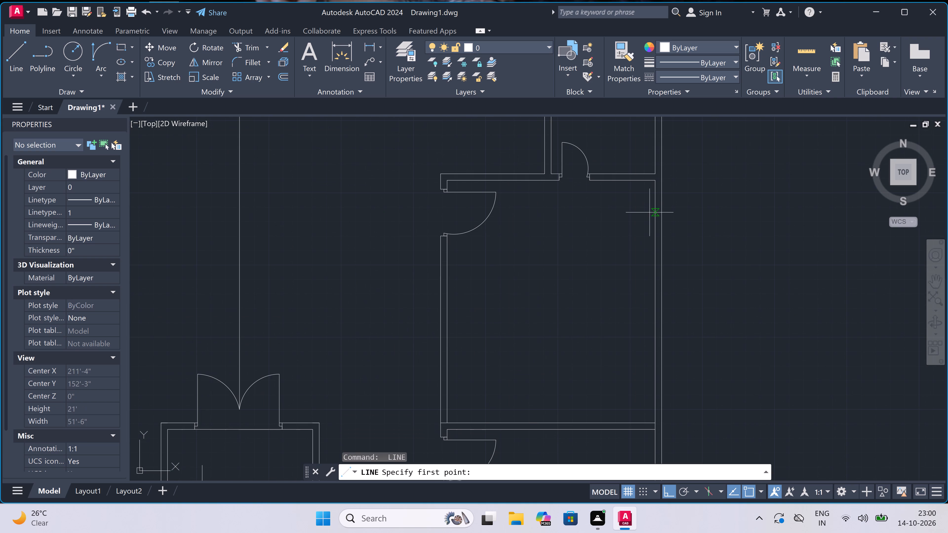
scroll(657, 243, up, 2)
click(656, 229)
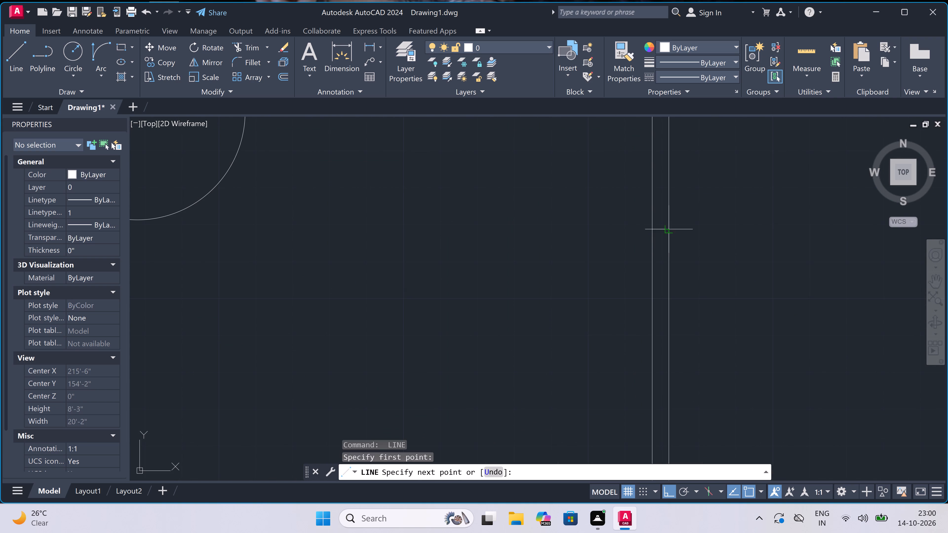
click(670, 230)
click(658, 231)
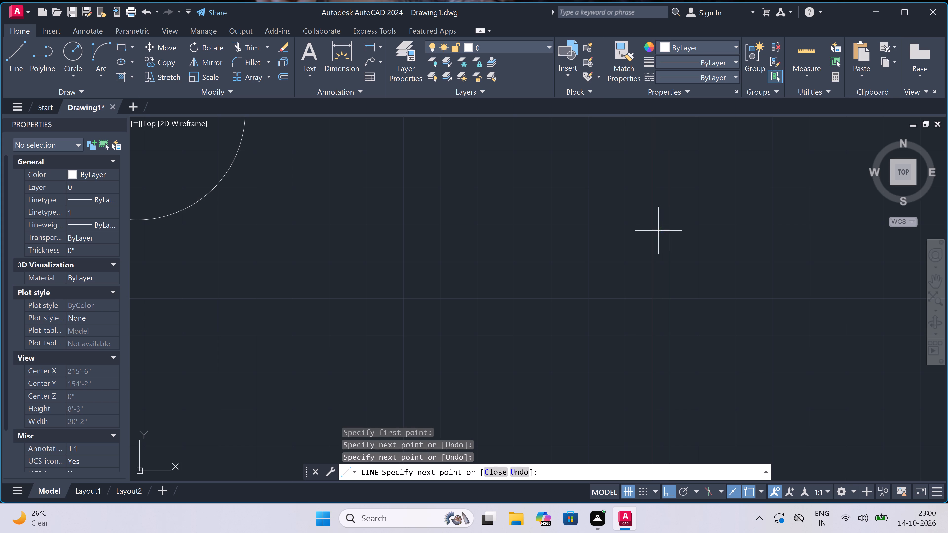
key(5)
key(apostrophe)
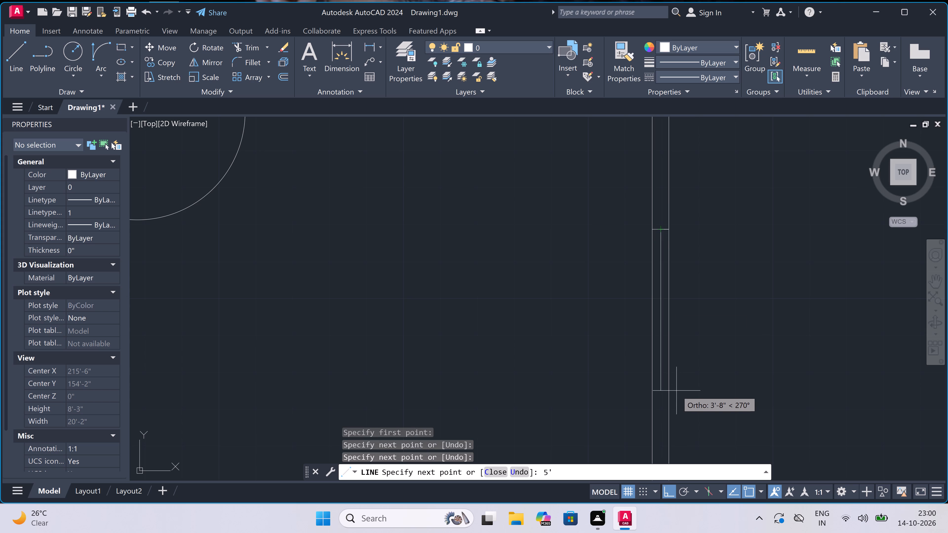
key(space)
scroll(675, 388, down, 3)
scroll(671, 400, up, 7)
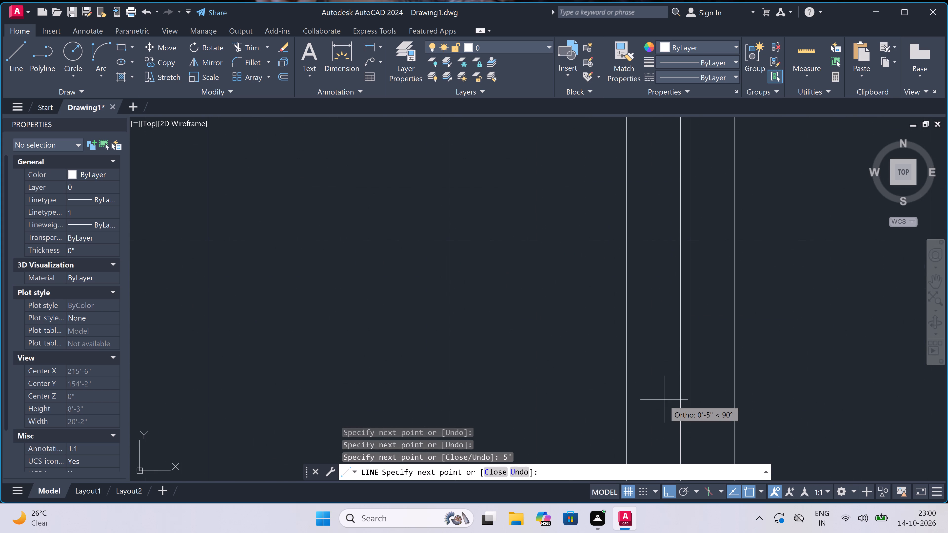
scroll(662, 401, down, 6)
scroll(661, 416, up, 4)
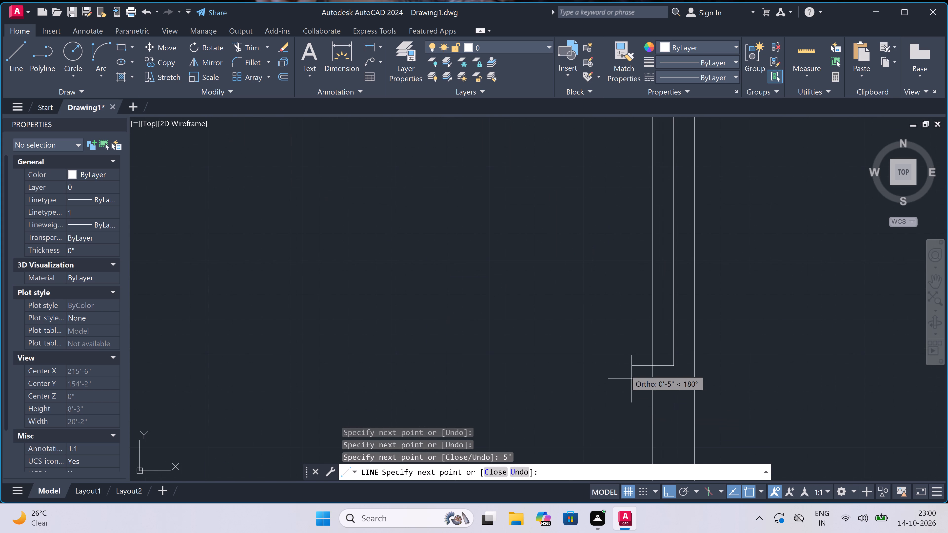
click(652, 367)
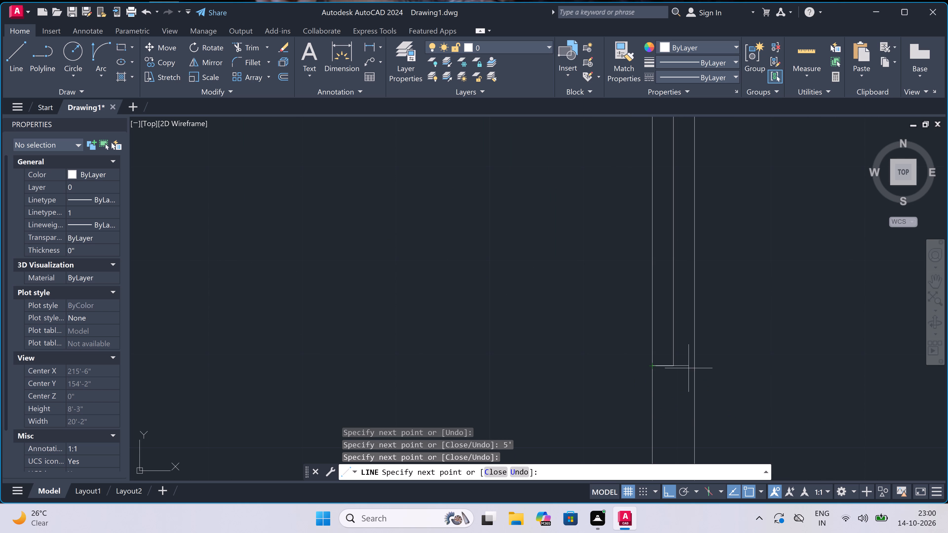
click(693, 368)
key(Escape)
scroll(656, 322, down, 4)
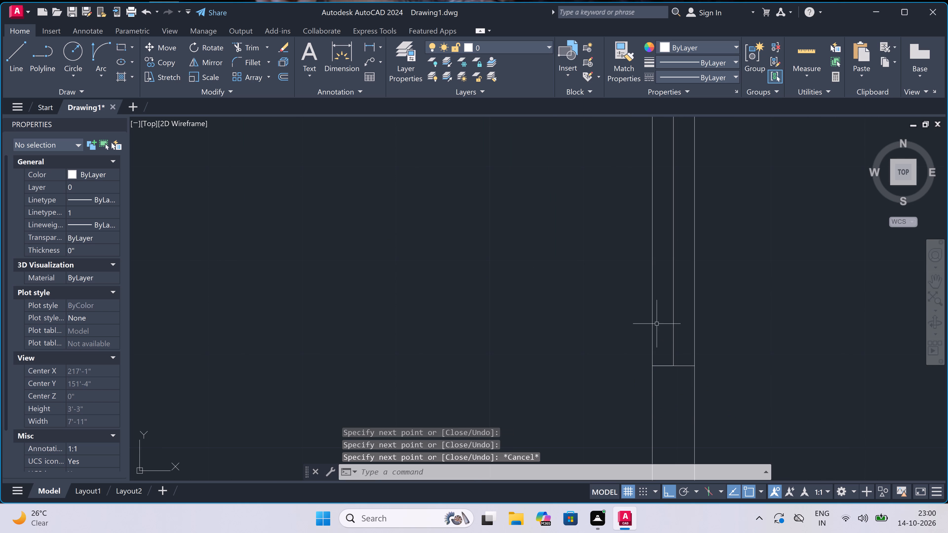
Draw a window in the outer right wall of the small room above the right middle room, with a 2' centre line between two end lines.
scroll(656, 322, down, 4)
scroll(649, 292, up, 3)
key(space)
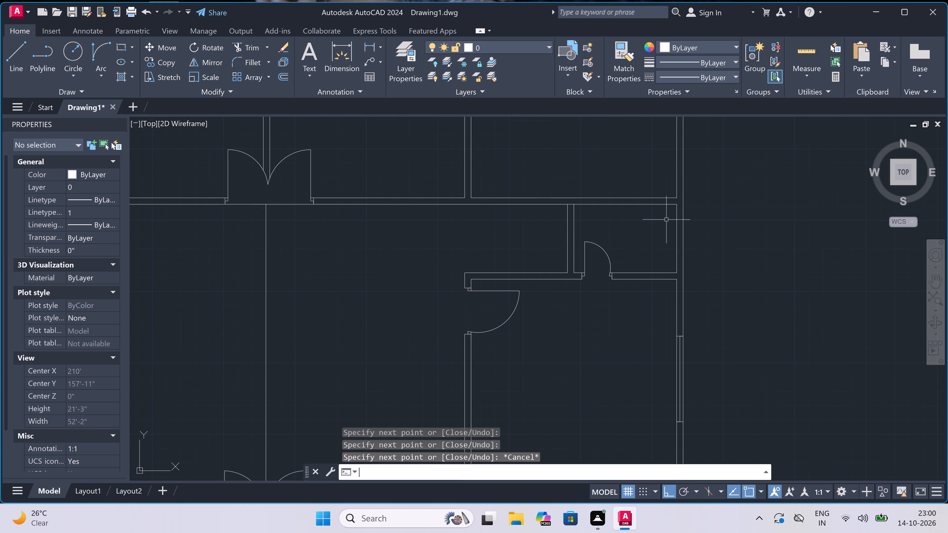
scroll(667, 217, up, 2)
drag(689, 214, 693, 214)
click(702, 218)
click(708, 213)
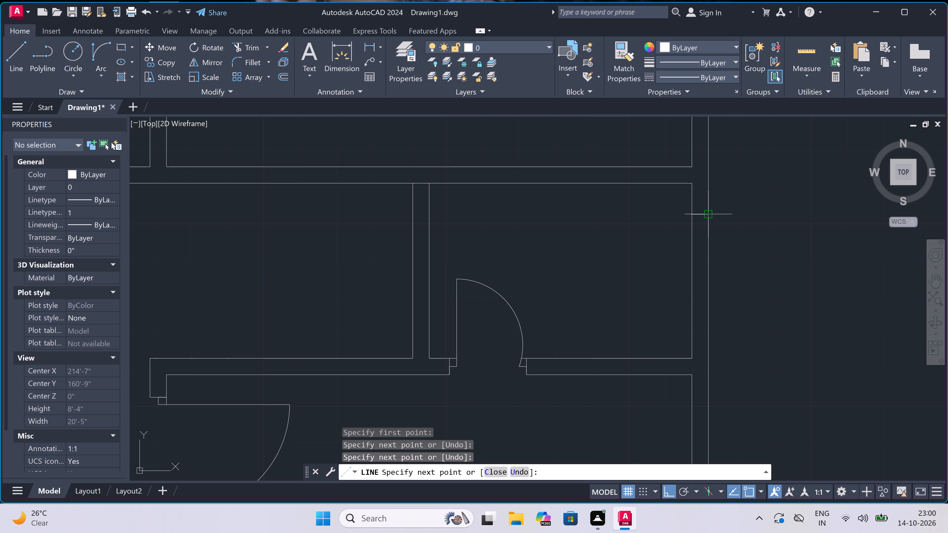
scroll(699, 213, up, 3)
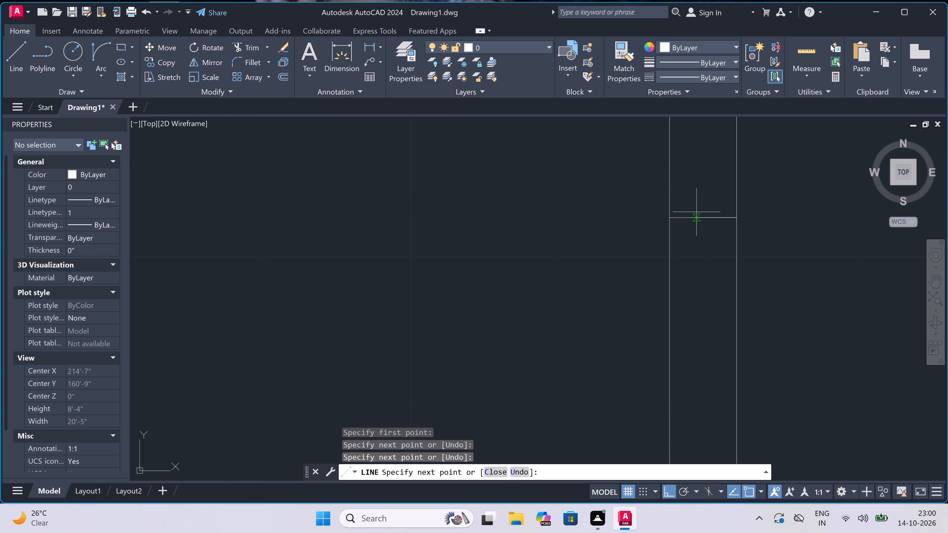
click(705, 219)
scroll(705, 219, down, 3)
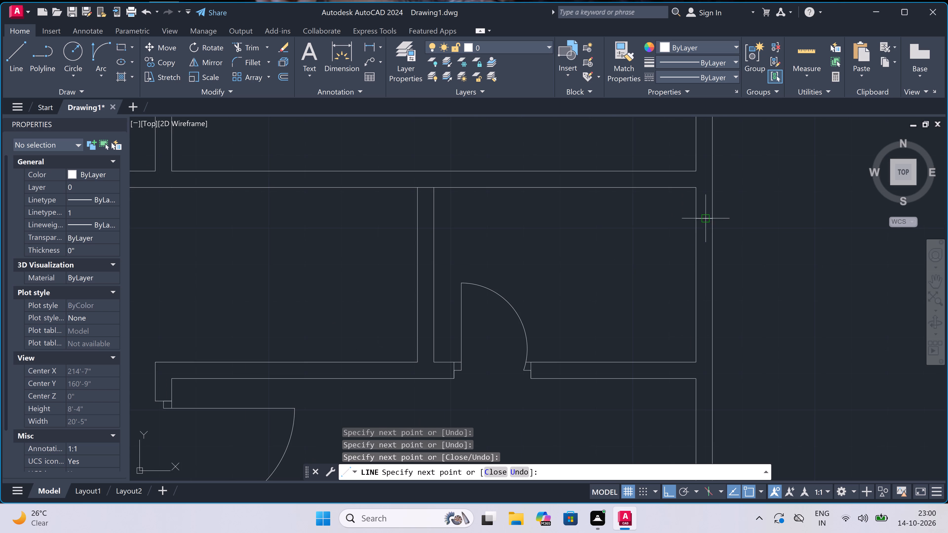
scroll(701, 253, up, 1)
key(ctrl+z)
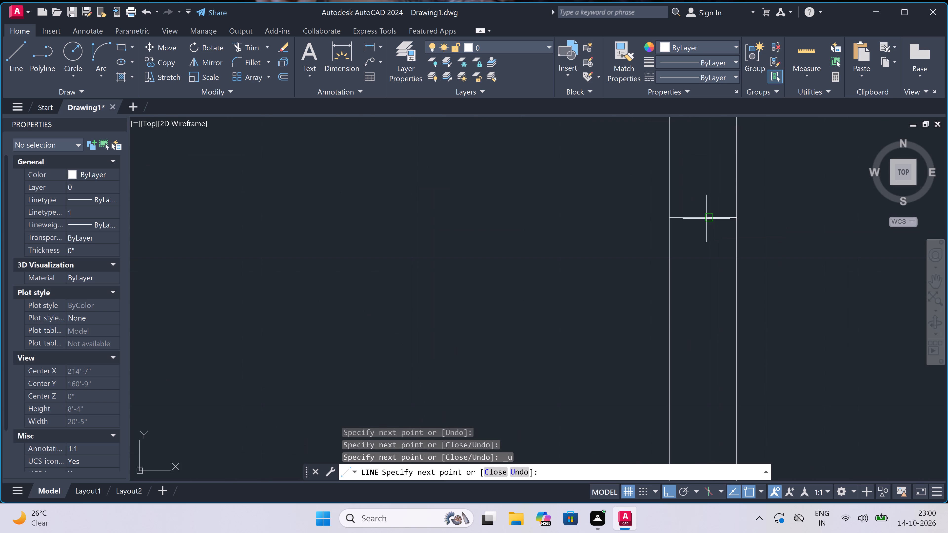
click(702, 216)
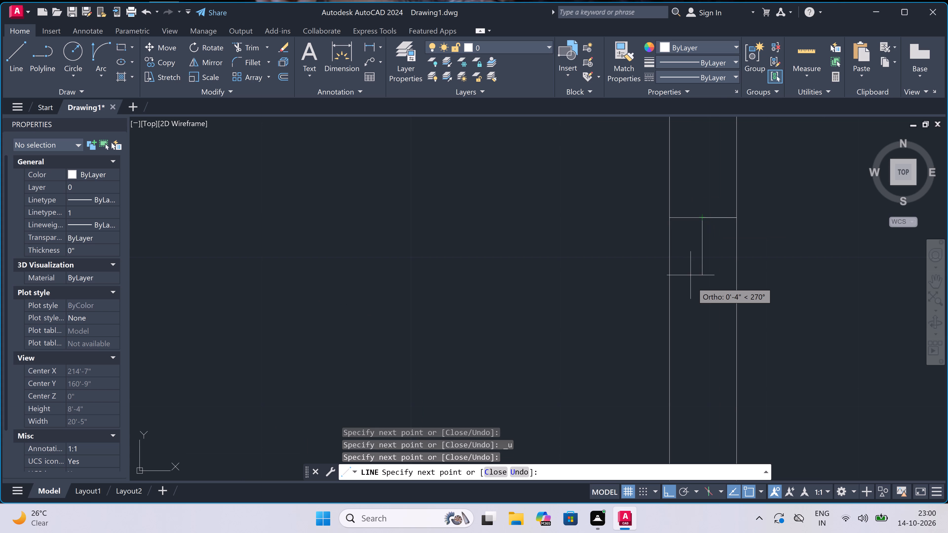
scroll(693, 282, down, 4)
scroll(697, 304, up, 2)
text(2')
key(space)
scroll(697, 303, down, 4)
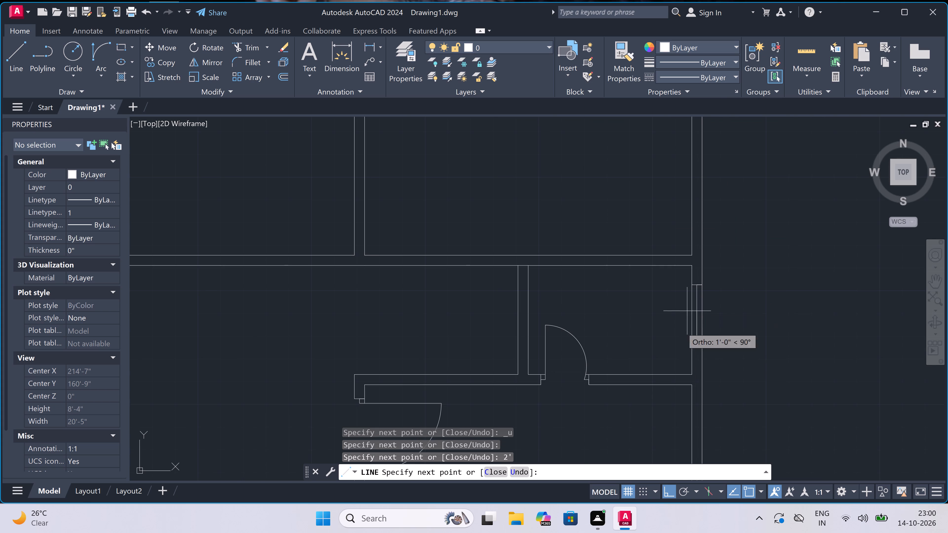
scroll(678, 344, up, 3)
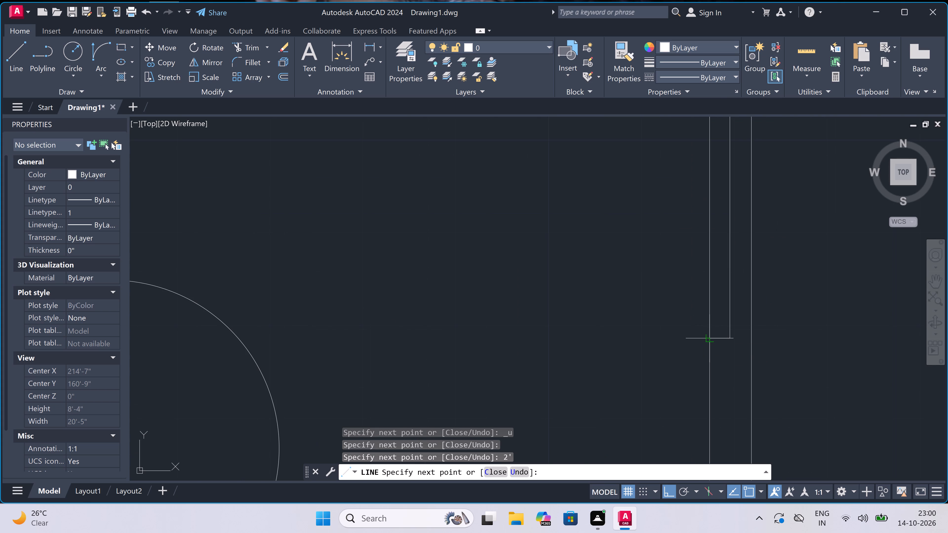
click(709, 341)
click(747, 337)
key(Escape)
scroll(689, 330, down, 5)
Draw a window in the outer right wall of the room just below the top-right room, with a 5' centre line between two end lines.
scroll(689, 329, down, 3)
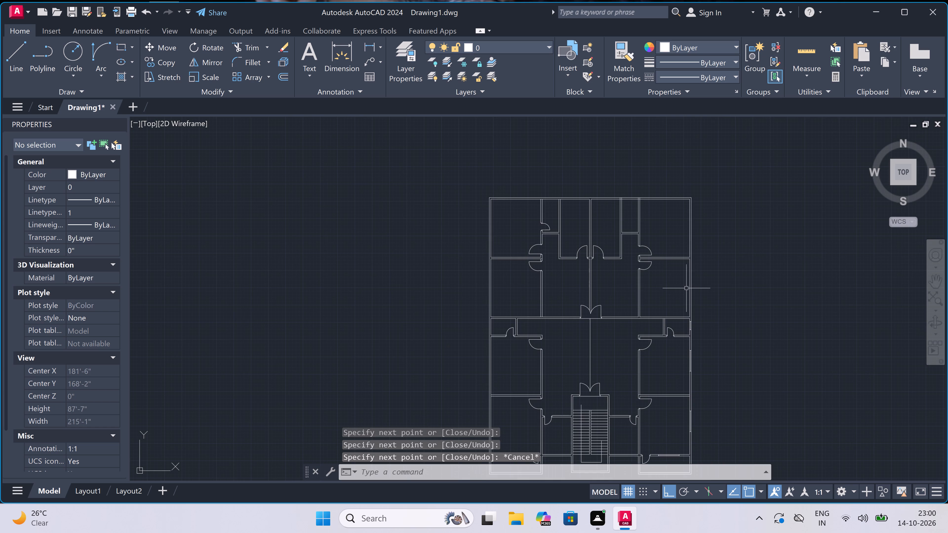
key(space)
scroll(689, 277, up, 3)
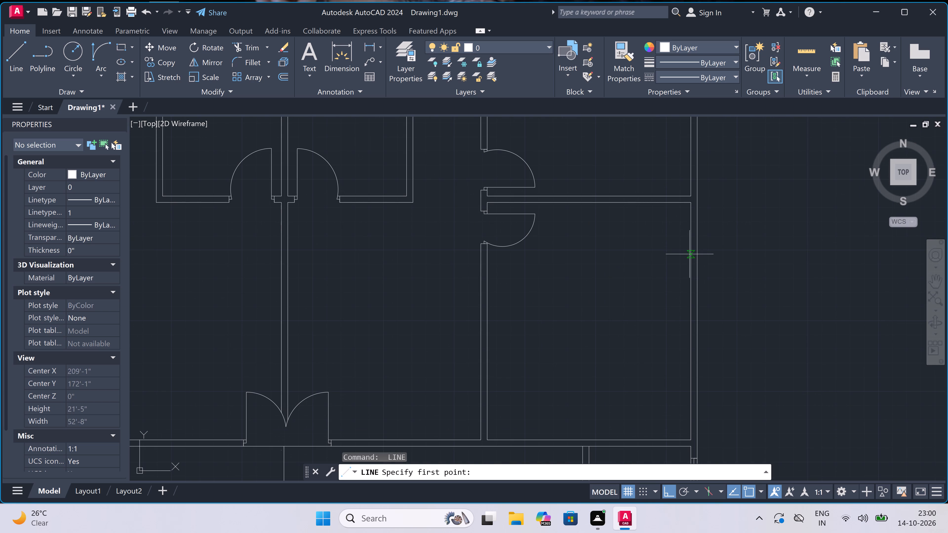
click(691, 256)
scroll(693, 255, up, 3)
click(710, 257)
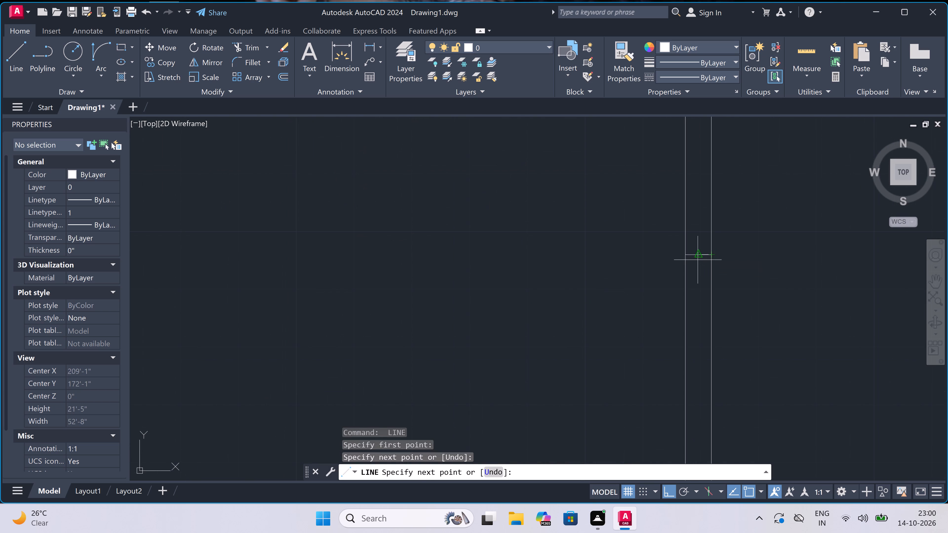
click(698, 260)
key(5)
key(apostrophe)
key(space)
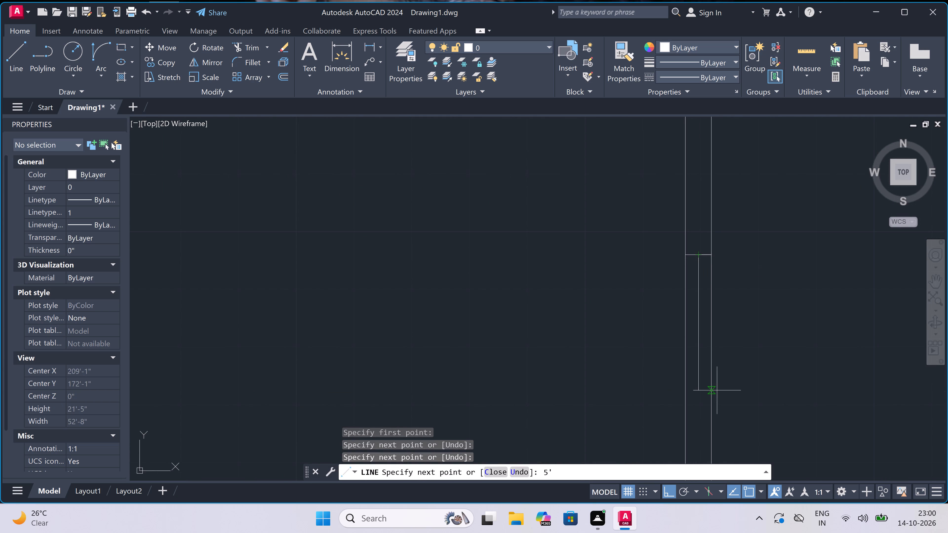
scroll(717, 389, down, 4)
scroll(714, 421, up, 4)
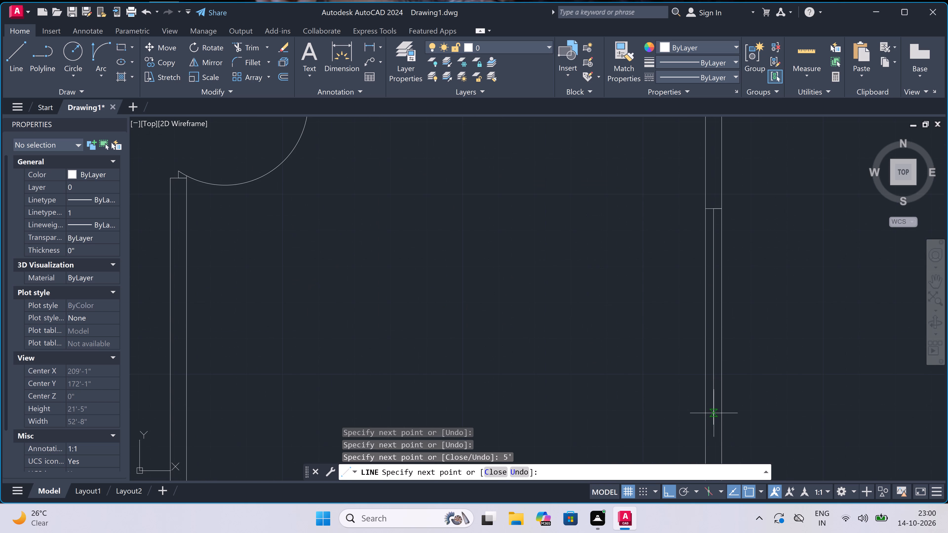
click(705, 428)
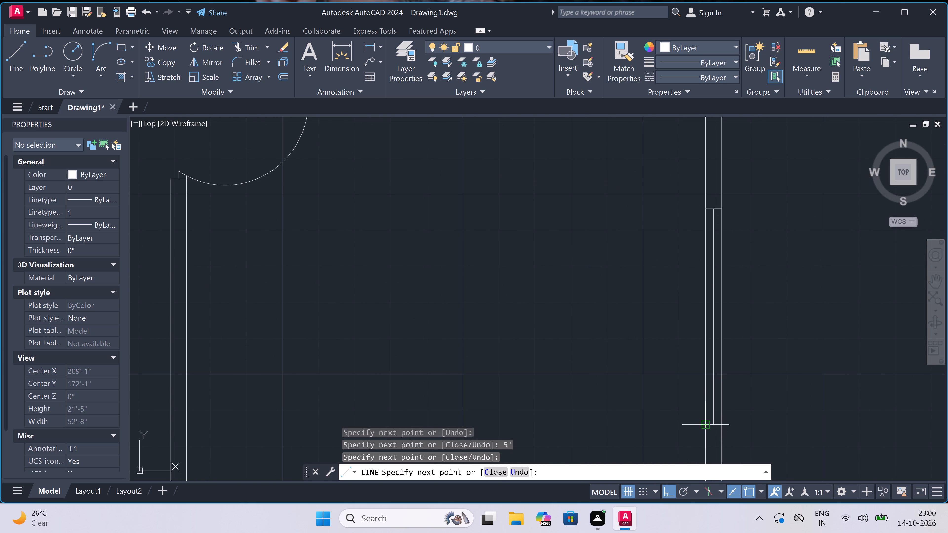
click(721, 424)
key(Escape)
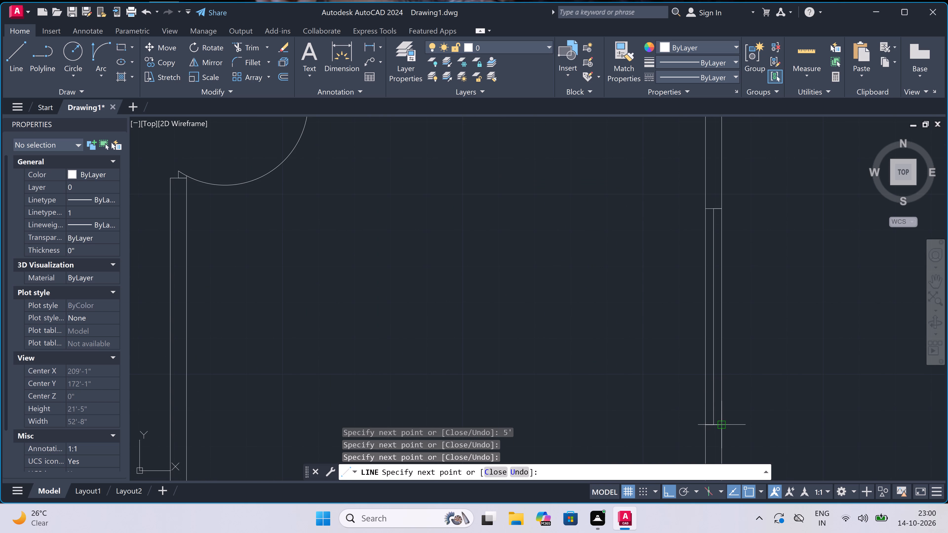
scroll(672, 396, down, 6)
Draw a window in the top-right room's outer right wall, with a 5' centre line running up between two end lines across the wall.
scroll(668, 371, up, 2)
key(space)
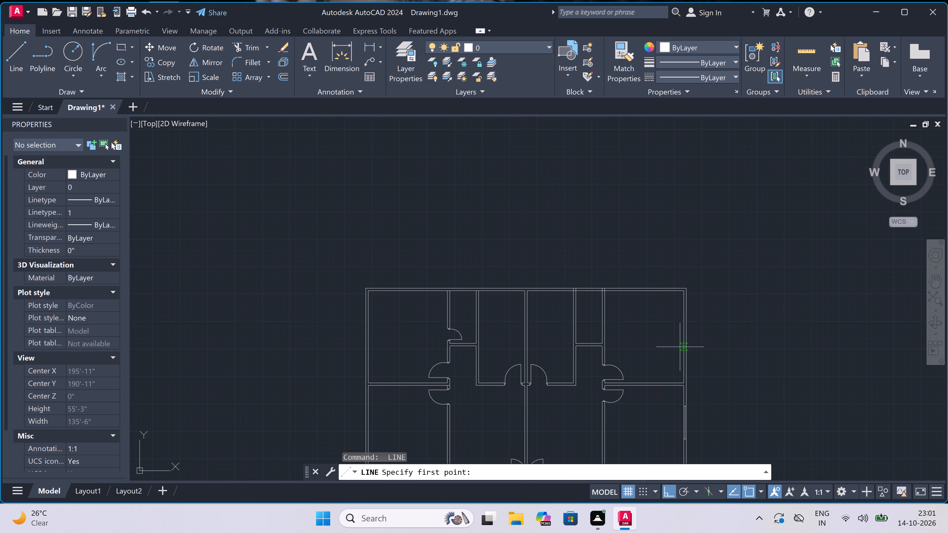
scroll(680, 347, up, 3)
click(696, 386)
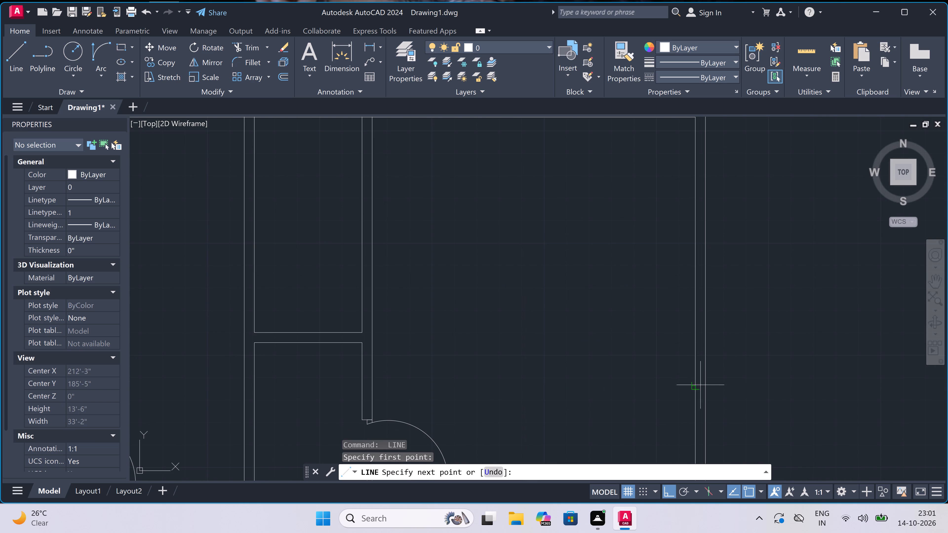
click(705, 384)
click(699, 385)
text(5')
key(space)
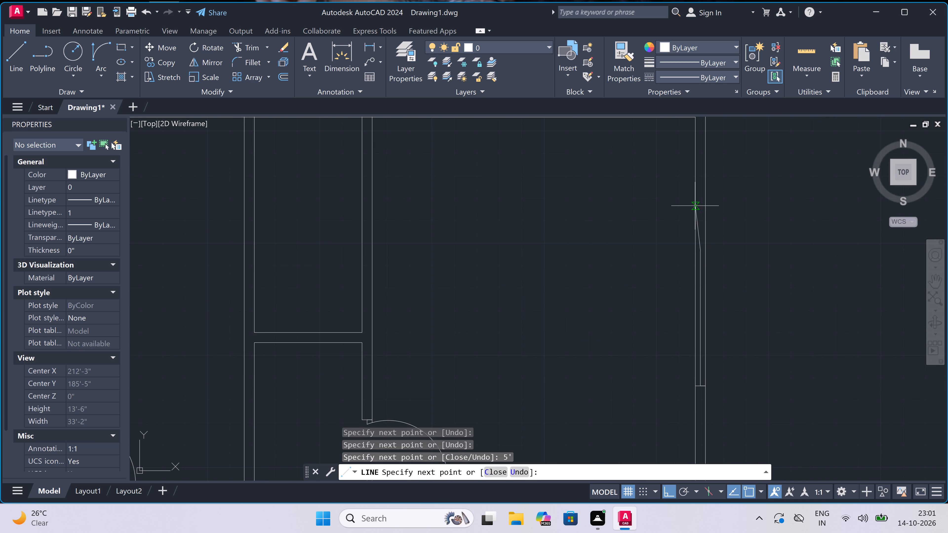
scroll(696, 250, up, 2)
click(696, 249)
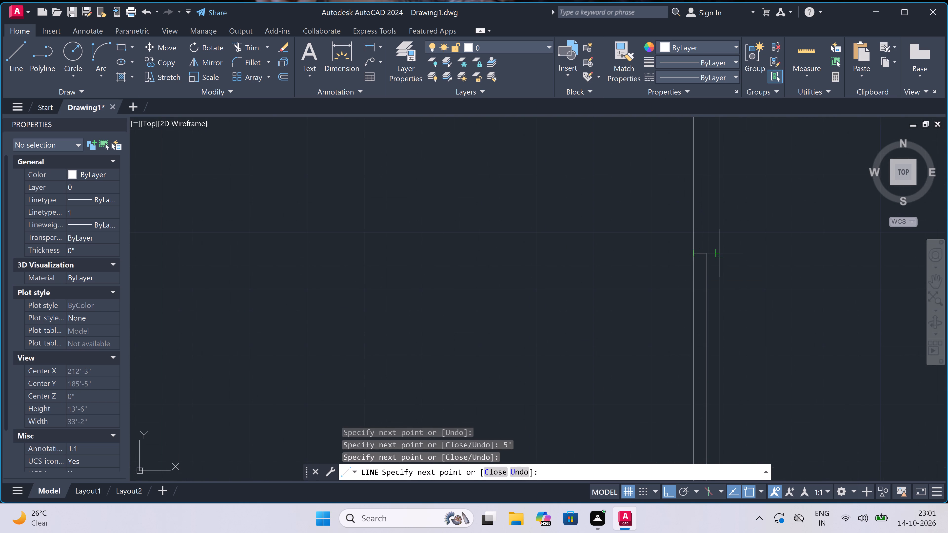
click(718, 254)
key(Escape)
Draw a window in the top-right room's top outer wall, with a 5' centre line between two end lines across the wall.
scroll(697, 263, down, 6)
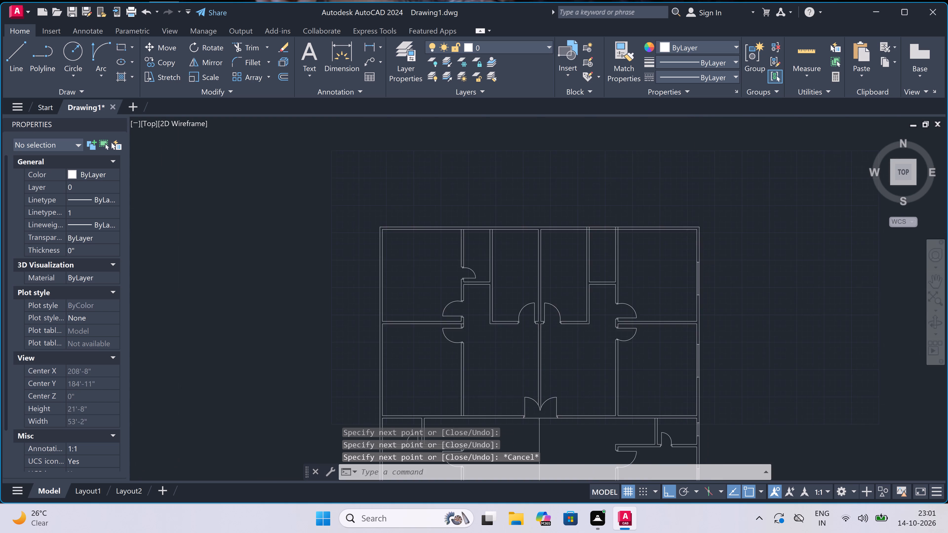
key(space)
scroll(666, 234, up, 7)
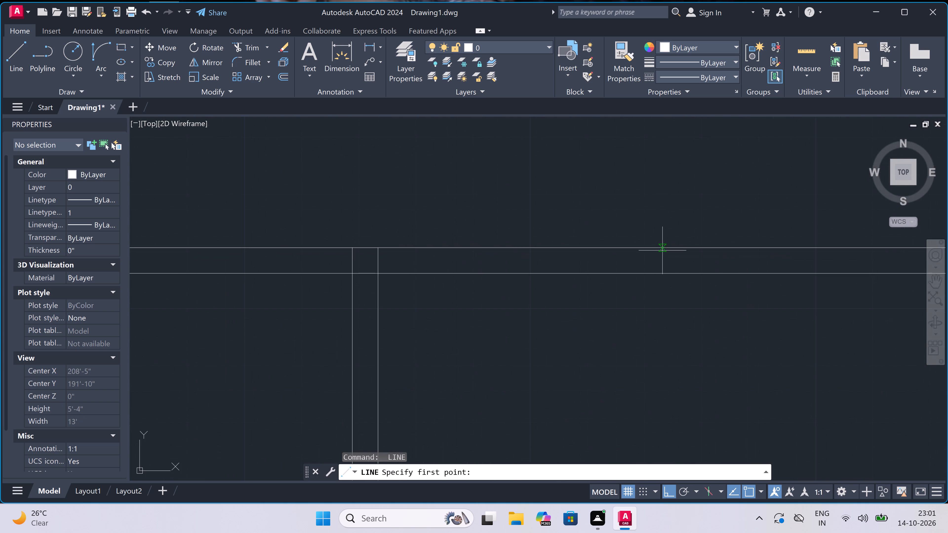
click(592, 248)
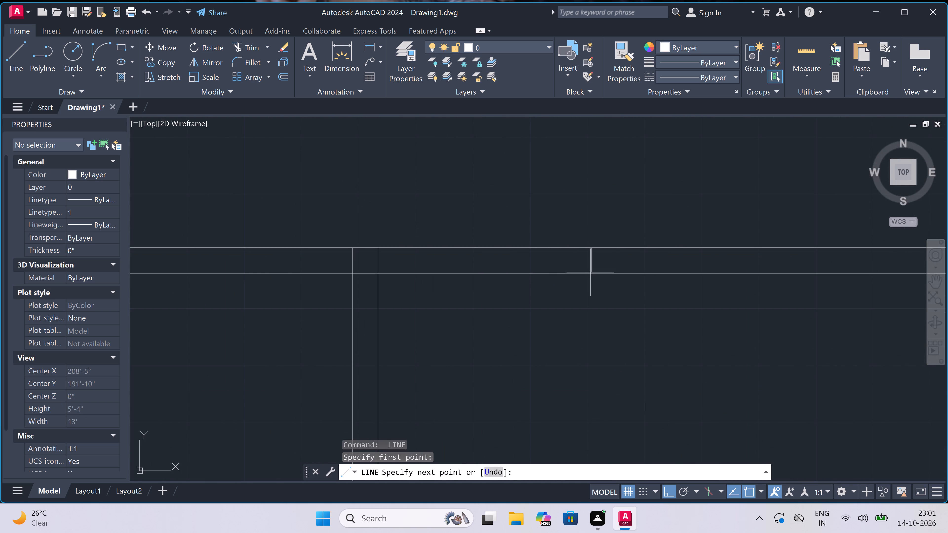
click(591, 276)
click(592, 264)
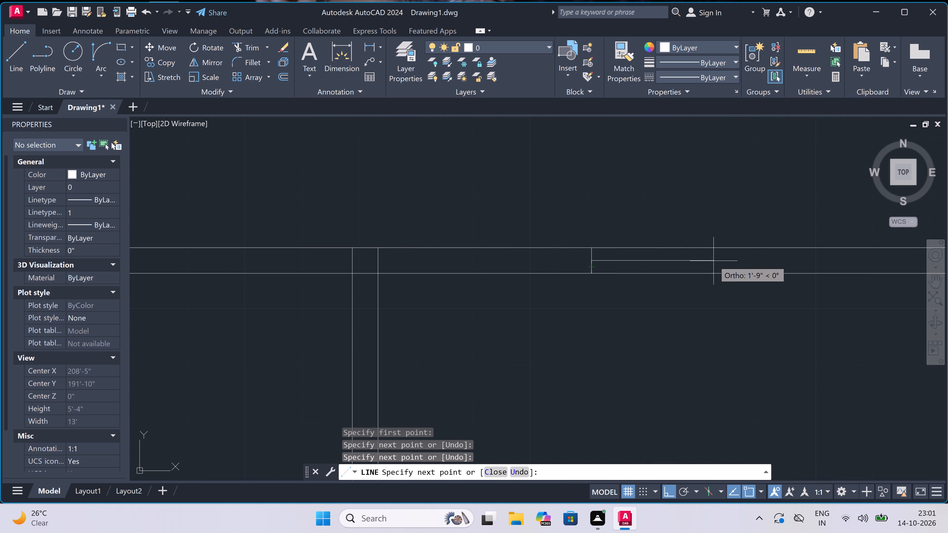
key(5)
text(')
key(space)
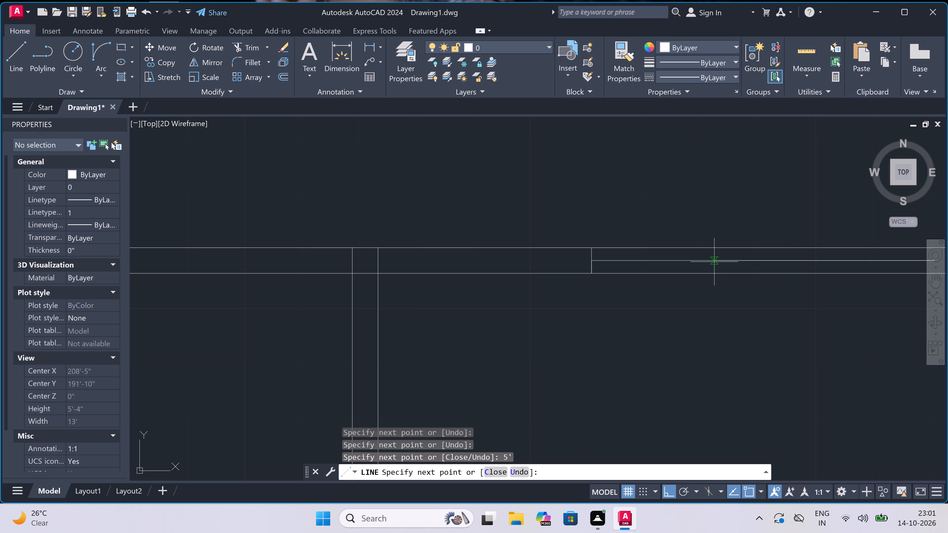
scroll(768, 259, down, 4)
scroll(823, 254, up, 3)
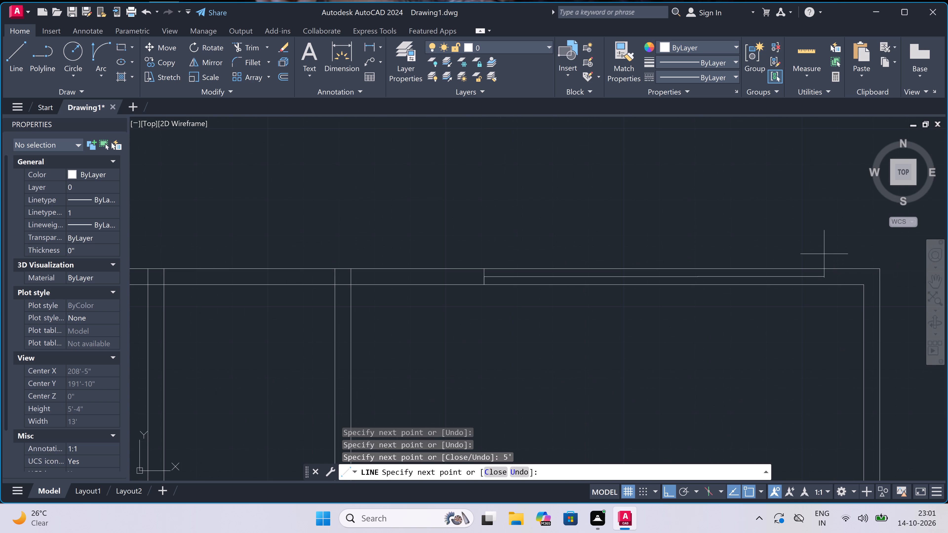
scroll(698, 269, up, 2)
click(698, 269)
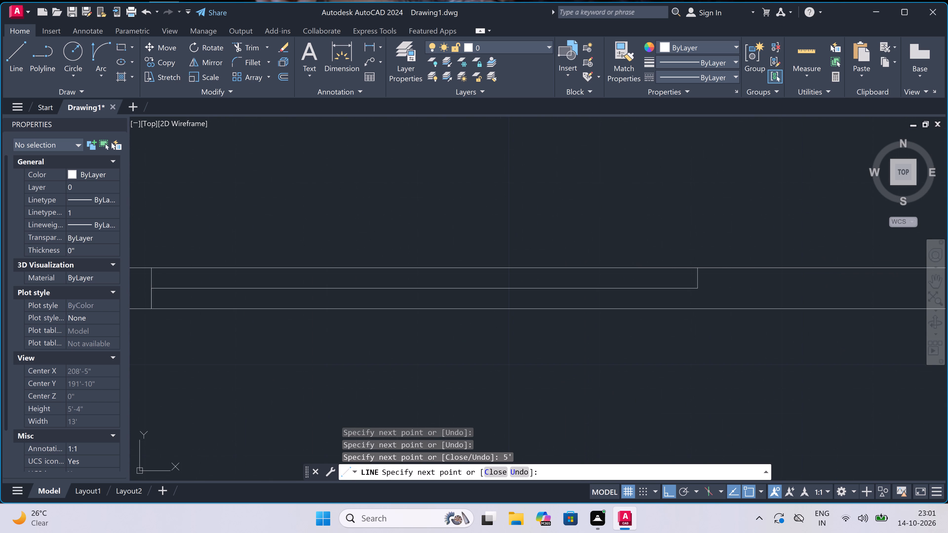
click(699, 304)
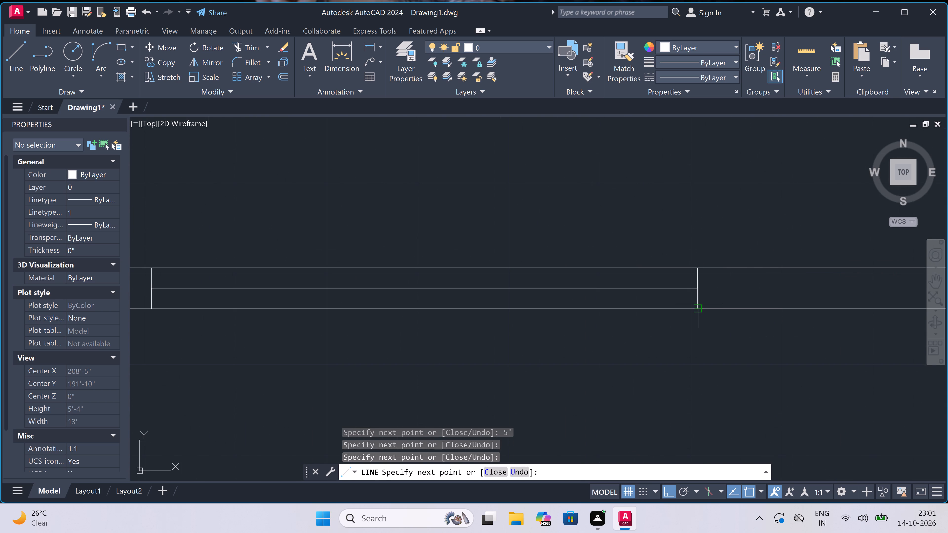
key(Escape)
Trim the junctions where both partitions of the small room beside the top-right room meet the top outer wall, removing crossing lines.
scroll(699, 304, down, 4)
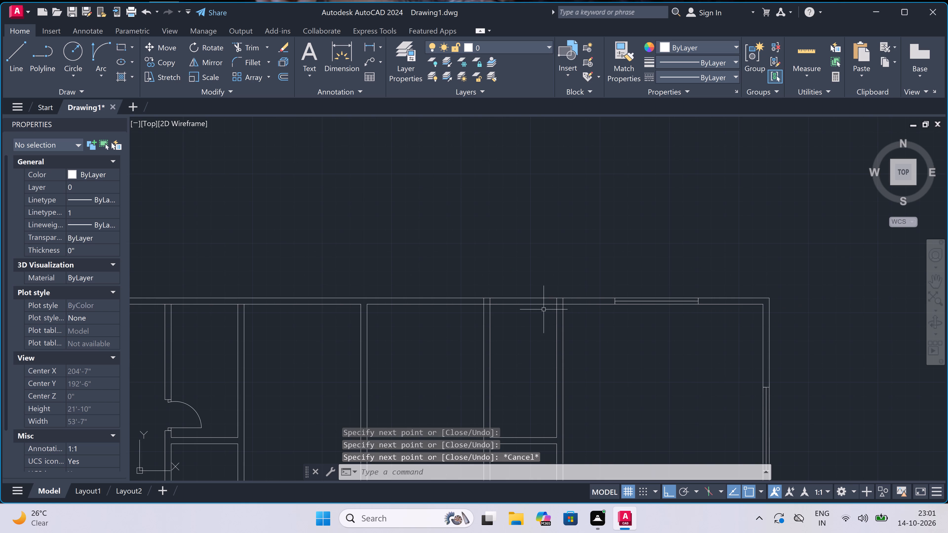
text(tr)
key(space)
scroll(555, 301, up, 2)
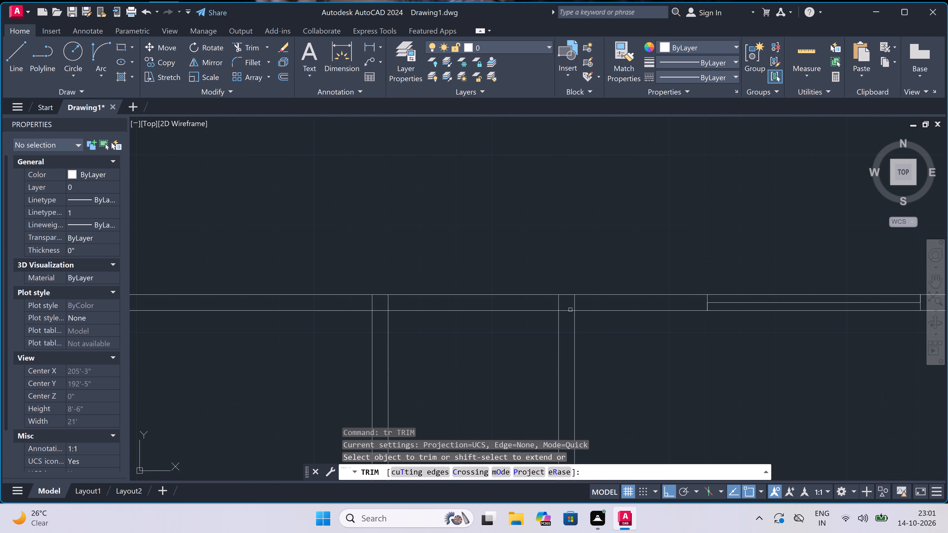
click(582, 304)
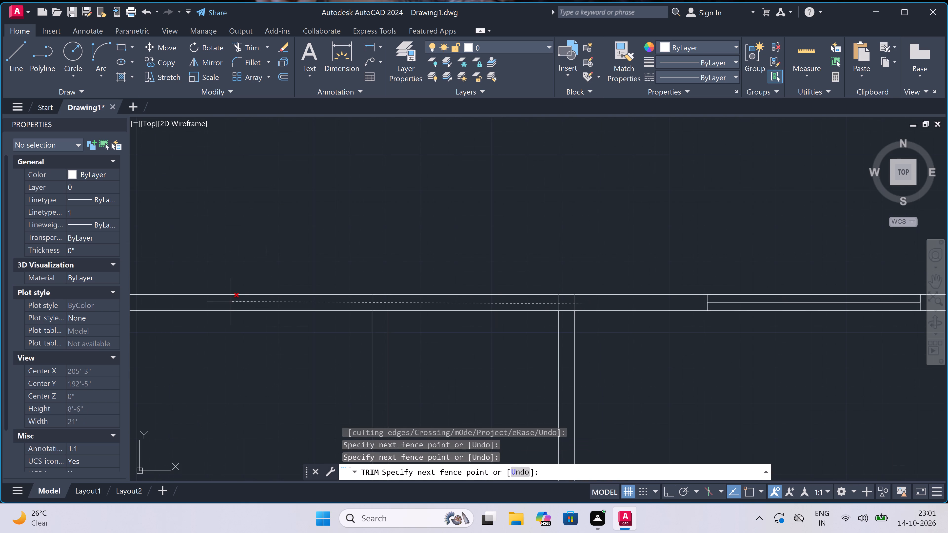
click(256, 306)
scroll(371, 308, up, 2)
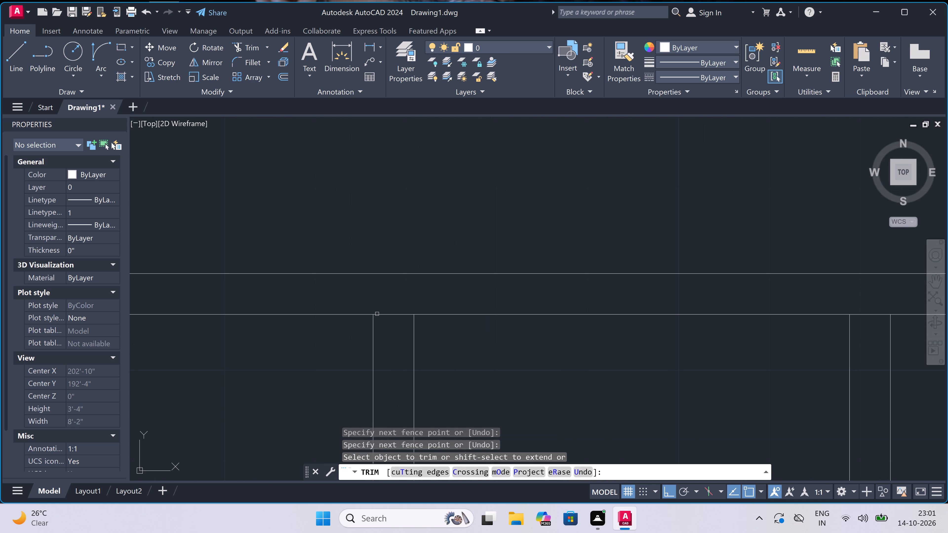
click(397, 334)
click(401, 304)
scroll(401, 304, down, 2)
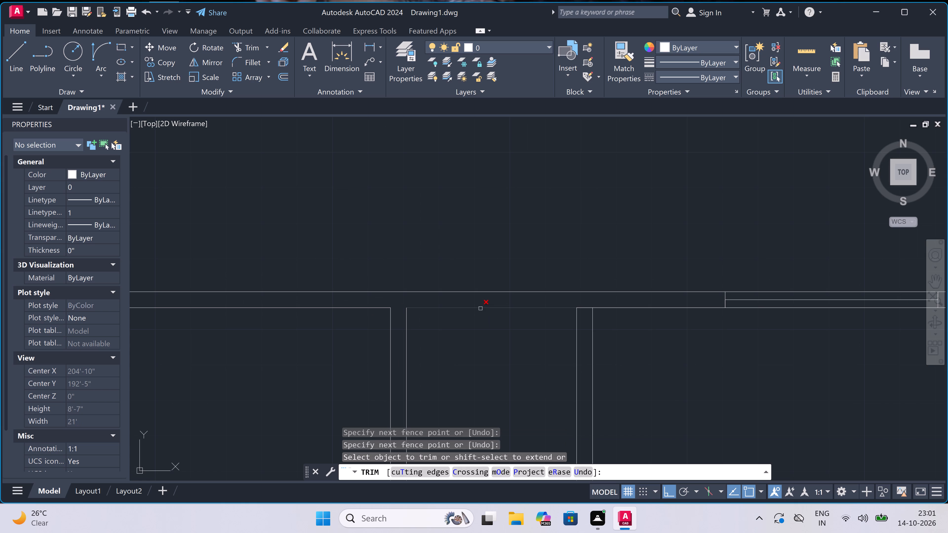
scroll(581, 316, up, 2)
click(581, 314)
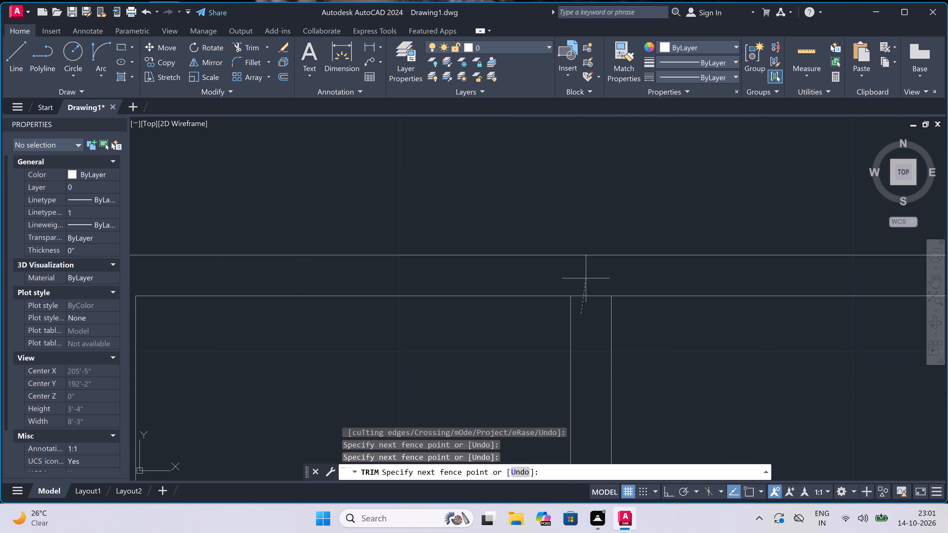
click(586, 278)
Trim the top outer wall's inner line across both partitions of the small room beside the top-left room.
scroll(586, 278, down, 9)
scroll(537, 281, up, 3)
scroll(582, 269, up, 5)
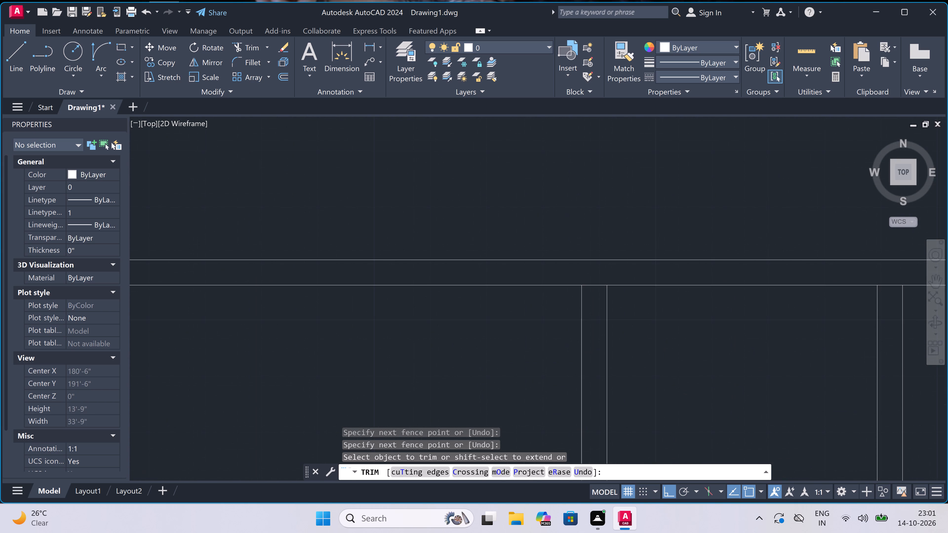
click(592, 271)
click(598, 306)
scroll(598, 306, down, 4)
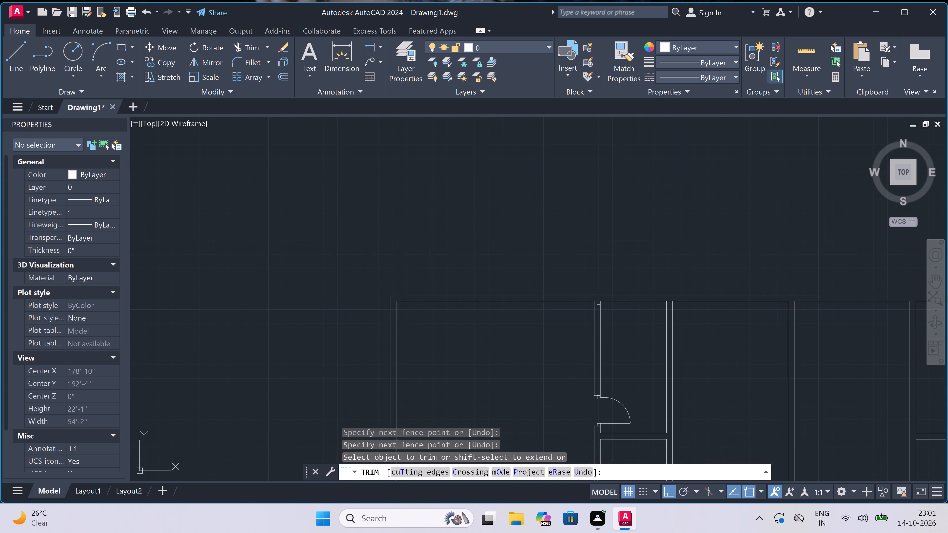
scroll(662, 300, up, 4)
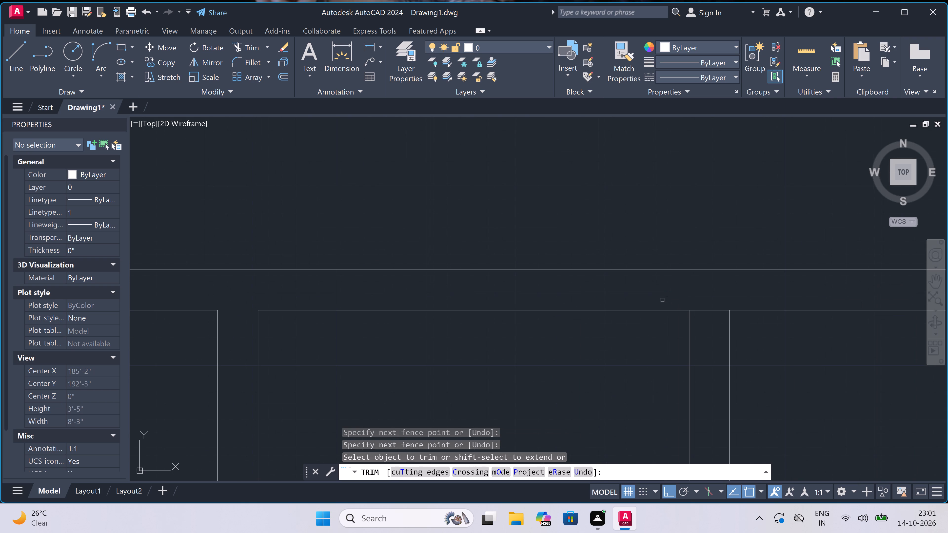
click(698, 299)
click(712, 327)
scroll(608, 290, down, 5)
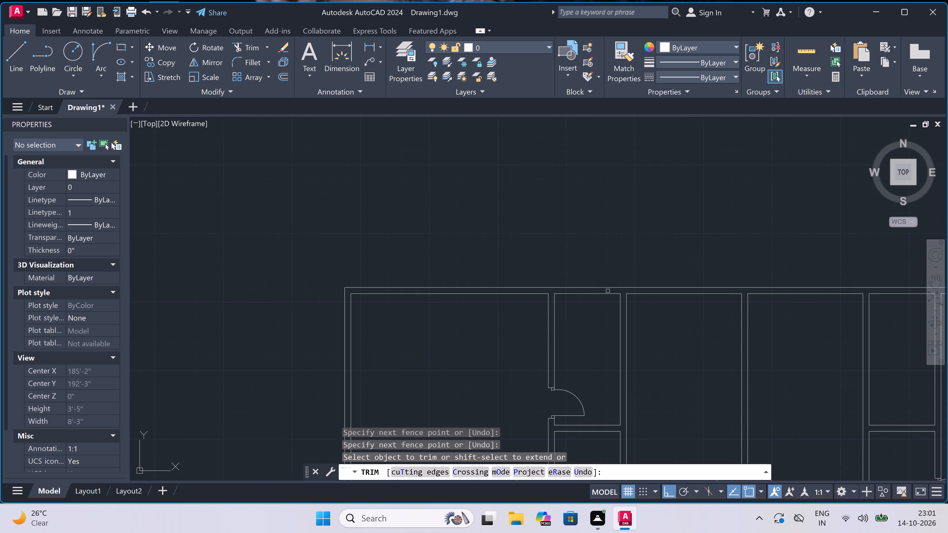
key(Escape)
Draw a window in the top outer wall of the small room beside the top-left room, with a 2' centre line between two end lines.
key(l)
key(space)
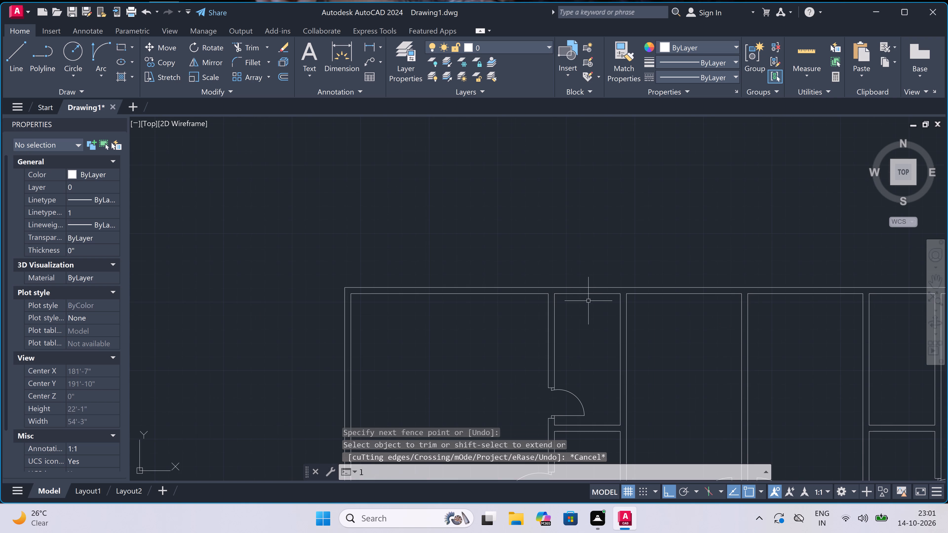
scroll(581, 297, up, 3)
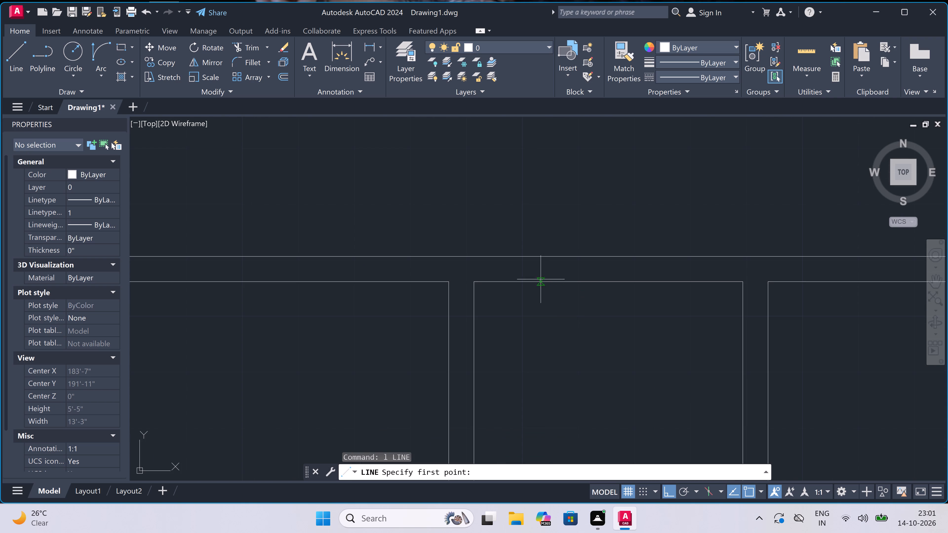
click(539, 281)
click(539, 263)
click(539, 259)
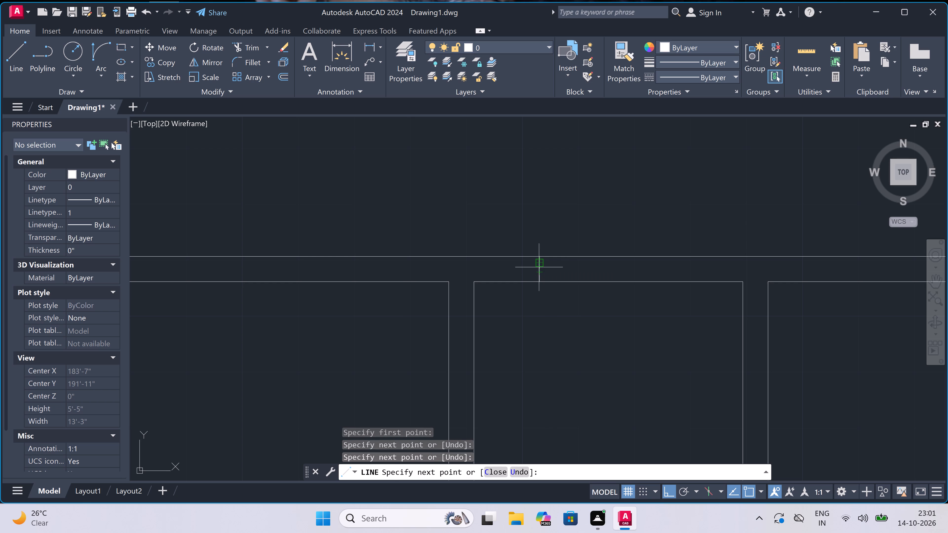
scroll(539, 267, up, 3)
click(542, 278)
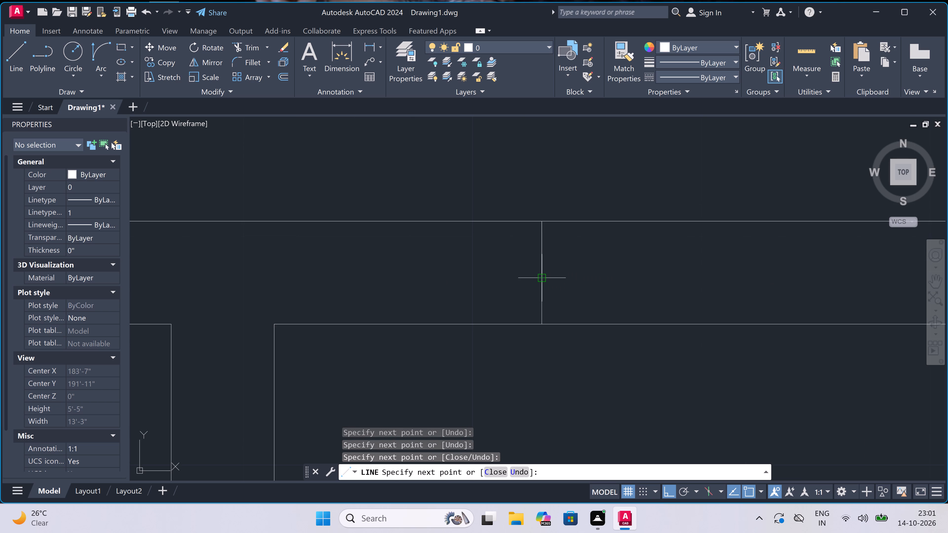
click(542, 270)
scroll(542, 269, down, 2)
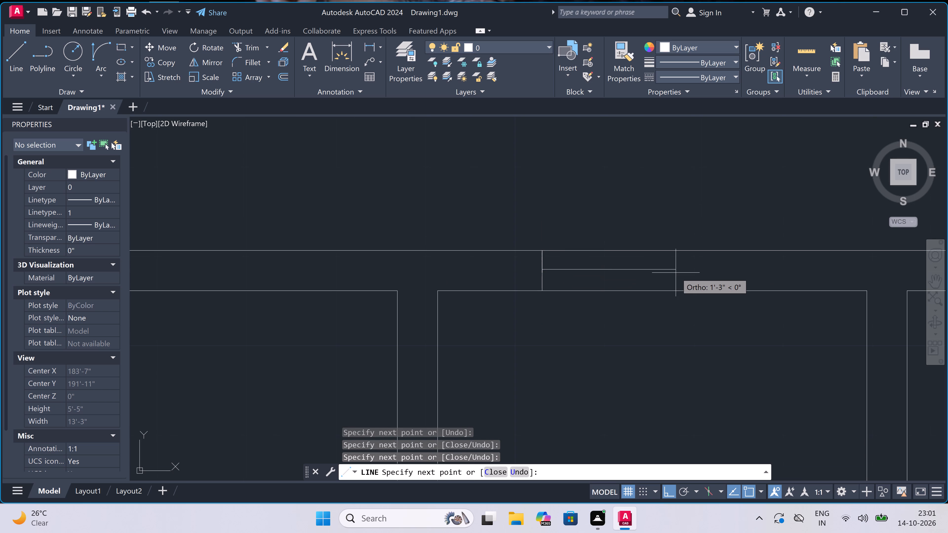
text(2')
key(space)
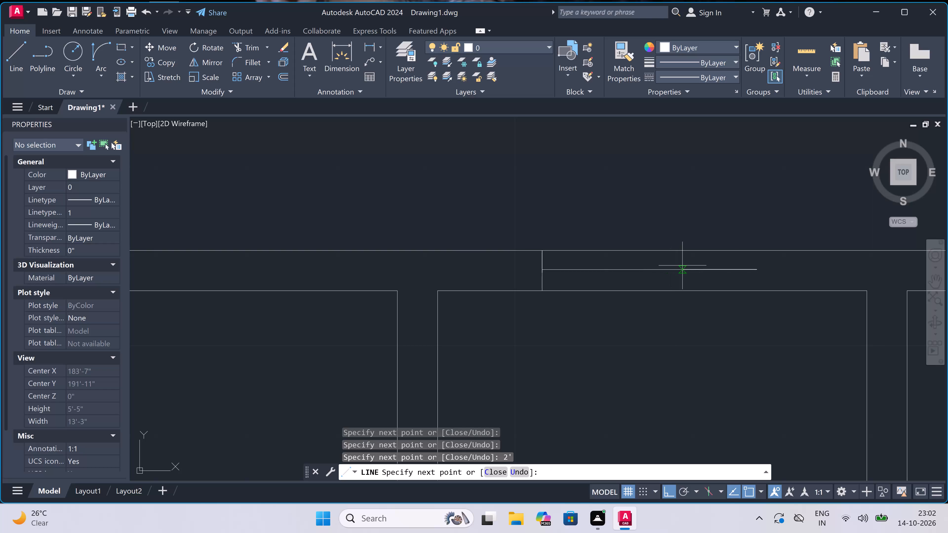
click(755, 252)
click(756, 288)
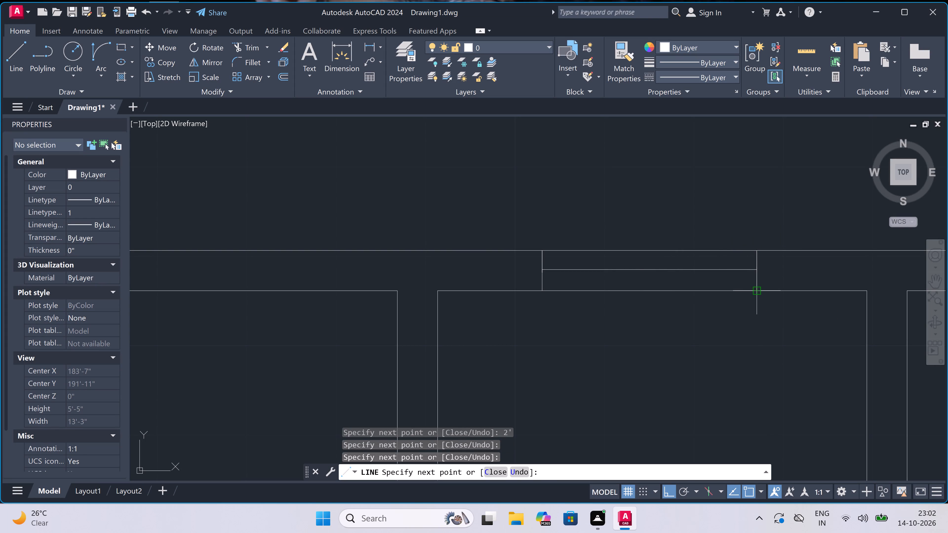
key(Escape)
Draw a window in the top outer wall of the room just left of the central wall, with a 3' centre line between two end lines.
scroll(545, 261, down, 6)
key(space)
scroll(602, 264, up, 4)
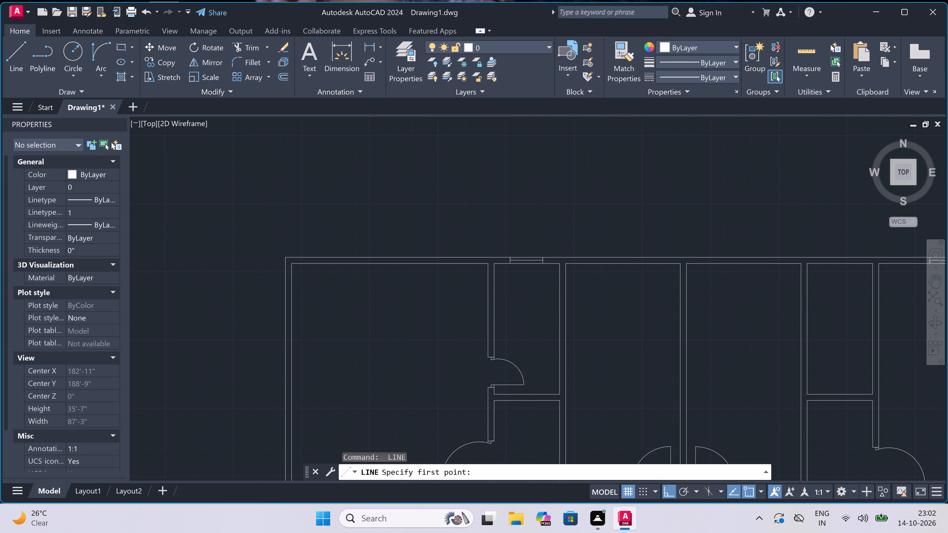
click(559, 235)
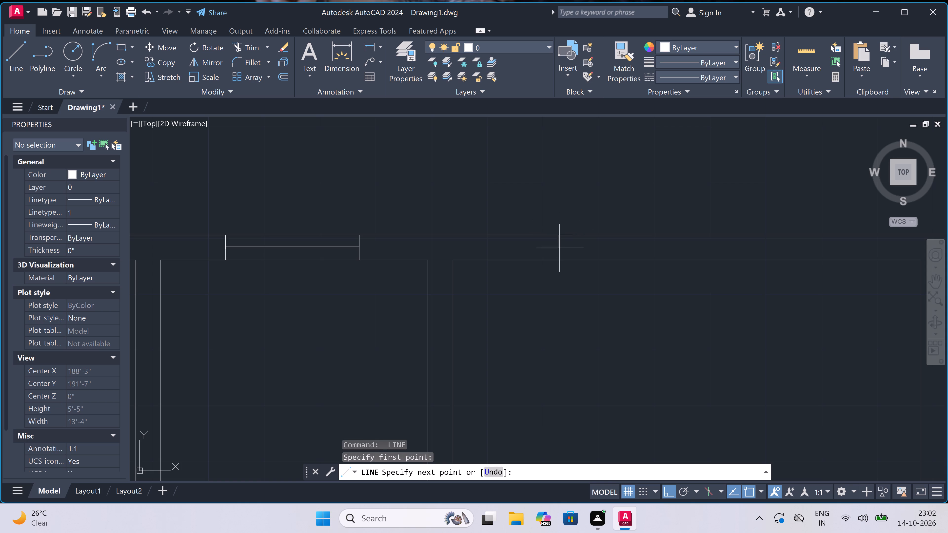
click(562, 263)
drag(558, 244, 562, 245)
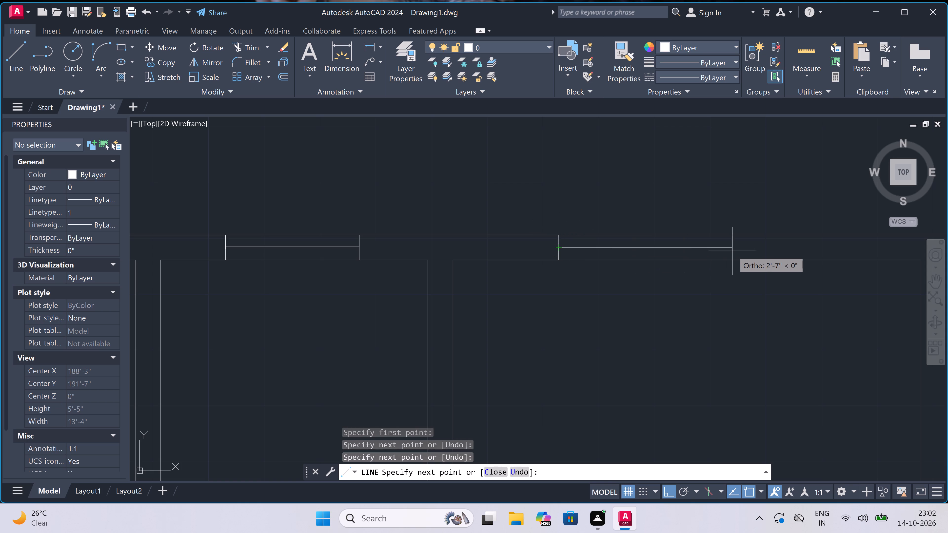
text(3')
key(space)
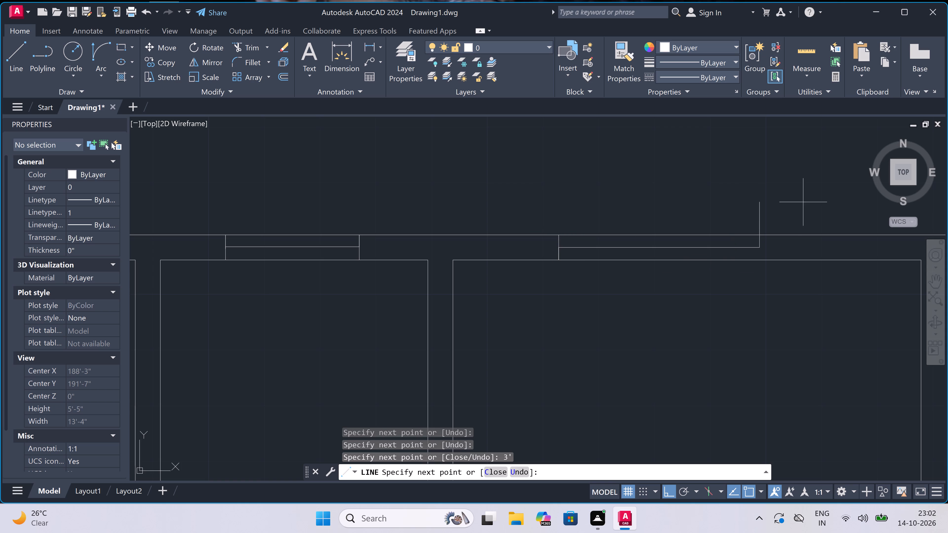
click(759, 234)
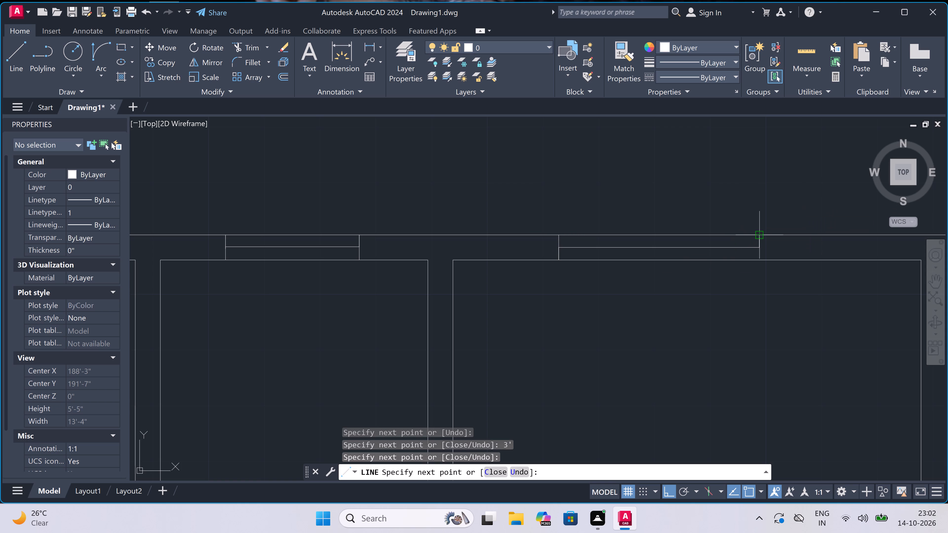
click(758, 260)
key(Escape)
scroll(580, 229, down, 6)
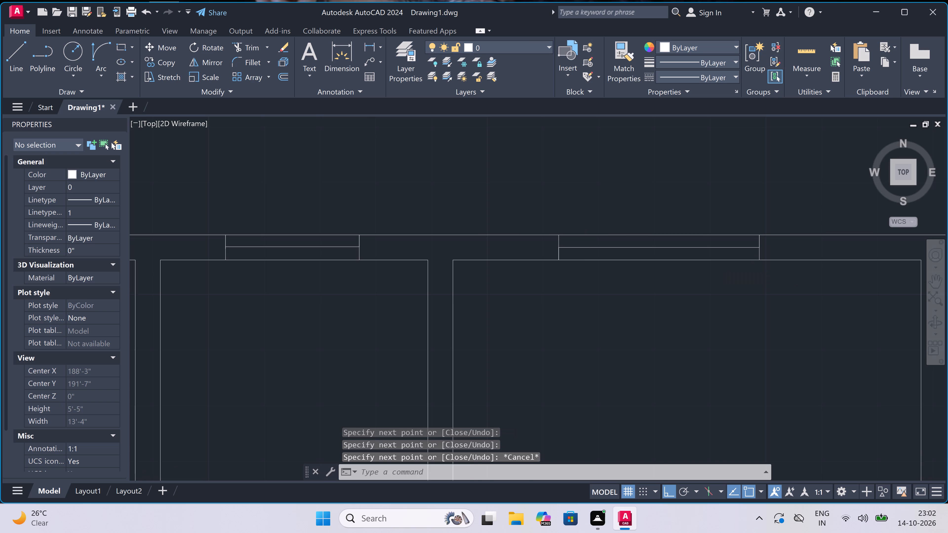
Draw a window in the top outer wall of the room just right of the central wall, with a 3' centre line between two end lines.
scroll(723, 226, up, 3)
key(space)
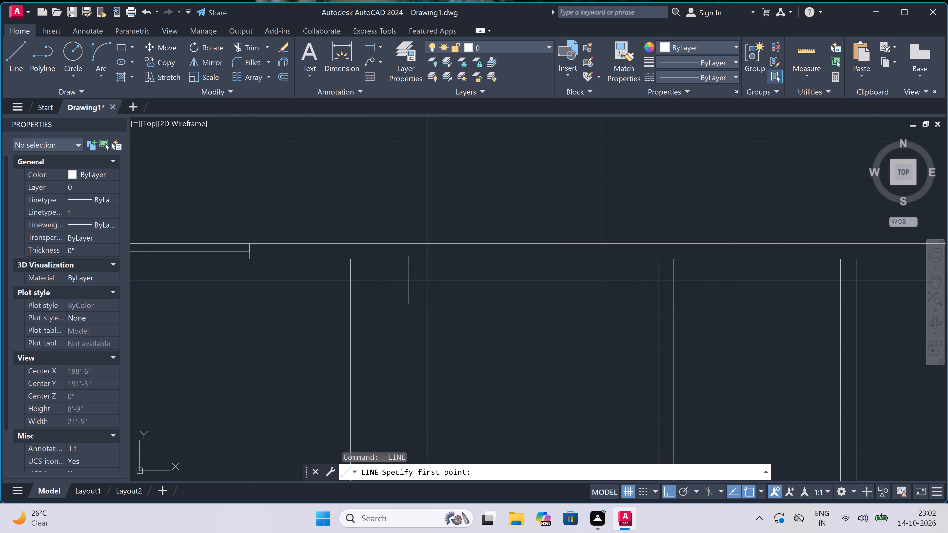
click(450, 260)
click(445, 241)
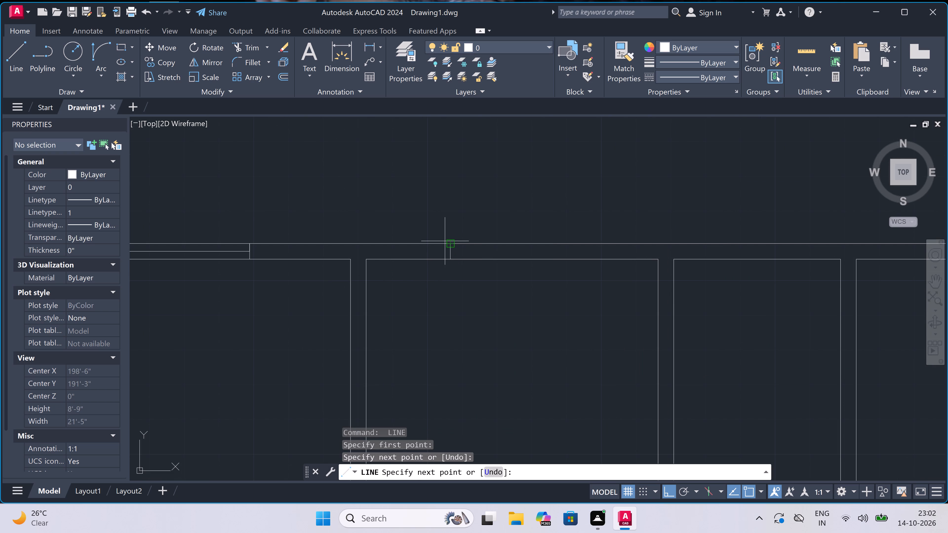
click(448, 255)
key(3)
text(')
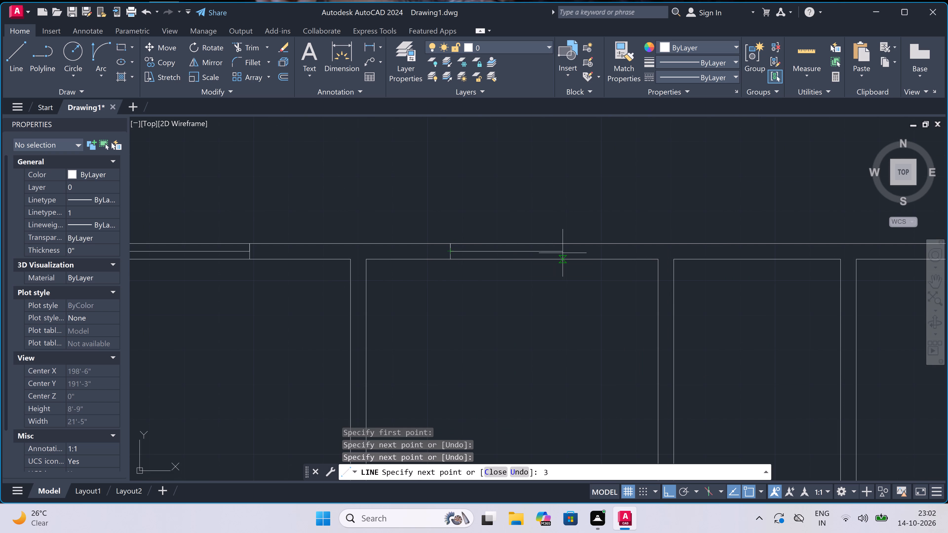
key(space)
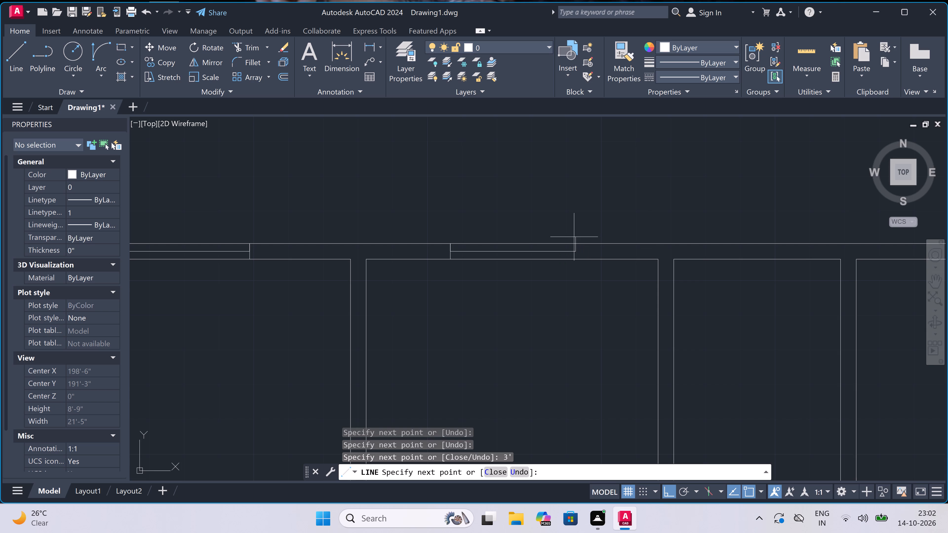
click(573, 242)
click(572, 257)
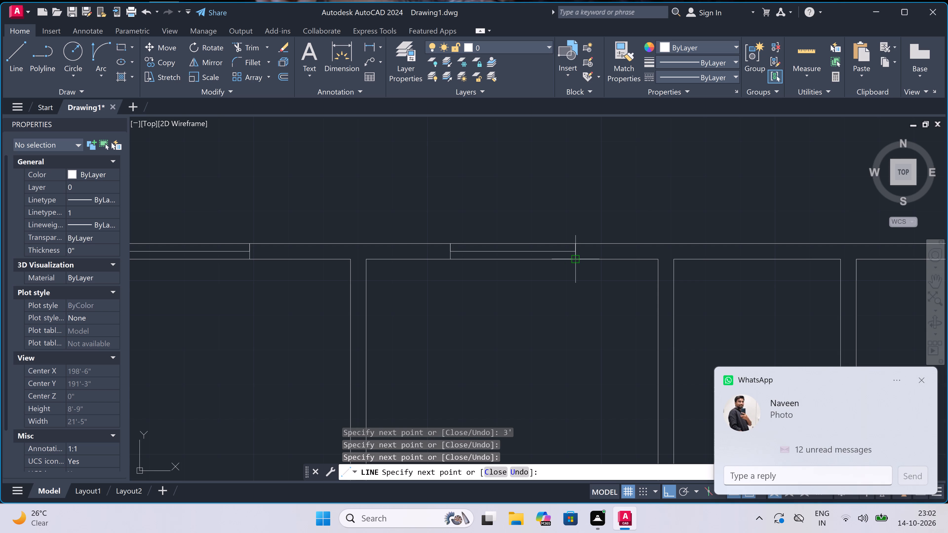
key(Escape)
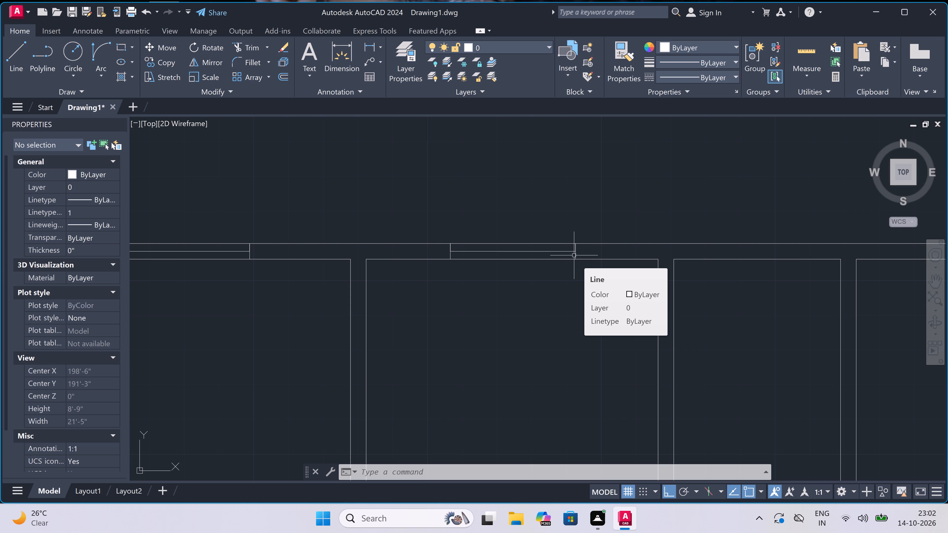
Draw a window in the top outer wall of the small room beside the top-right room, with a 2' centre line between two end lines.
scroll(577, 254, down, 2)
scroll(577, 254, up, 2)
scroll(578, 254, down, 1)
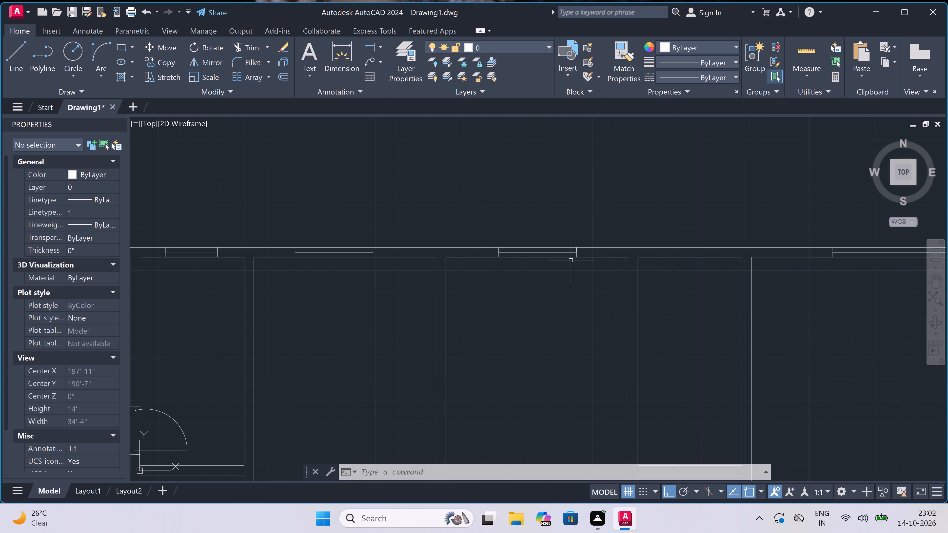
key(Escape)
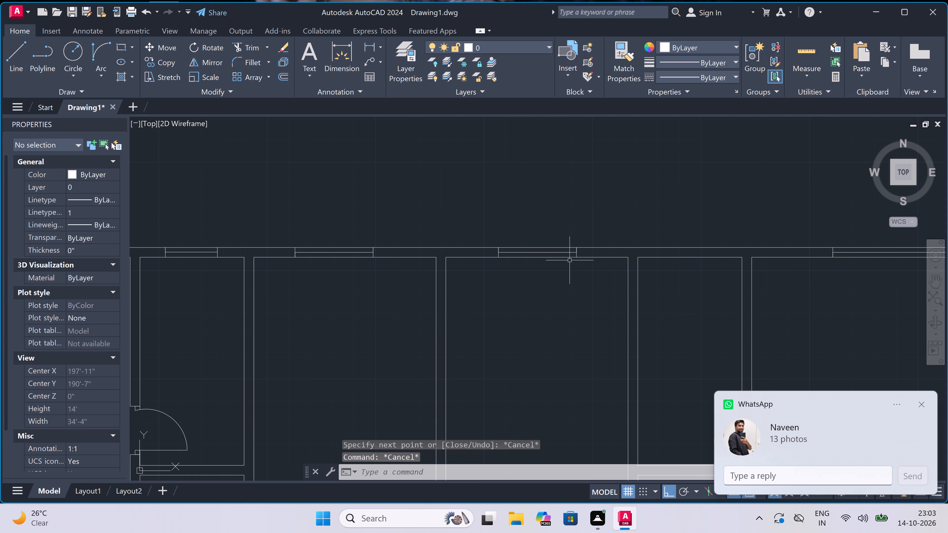
scroll(570, 260, down, 4)
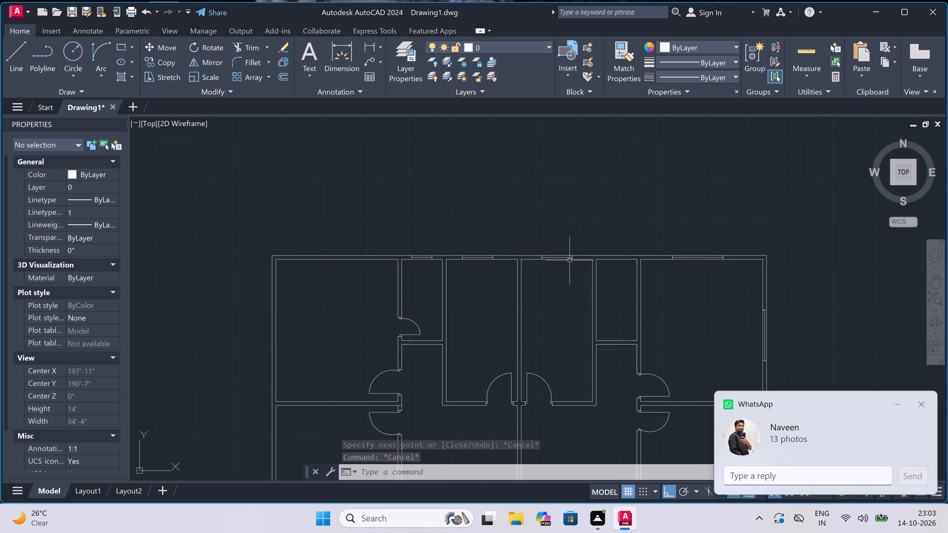
scroll(609, 257, up, 3)
scroll(517, 262, up, 2)
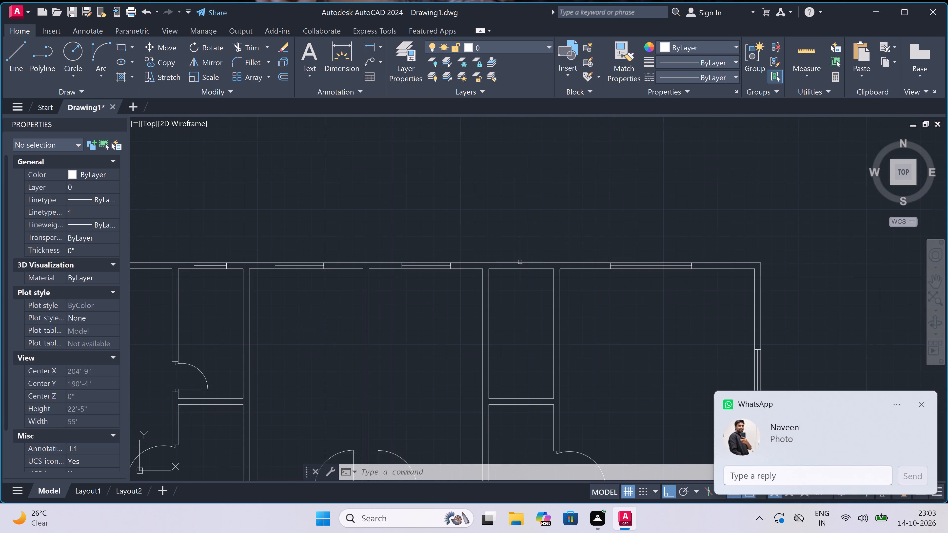
scroll(517, 262, up, 1)
key(space)
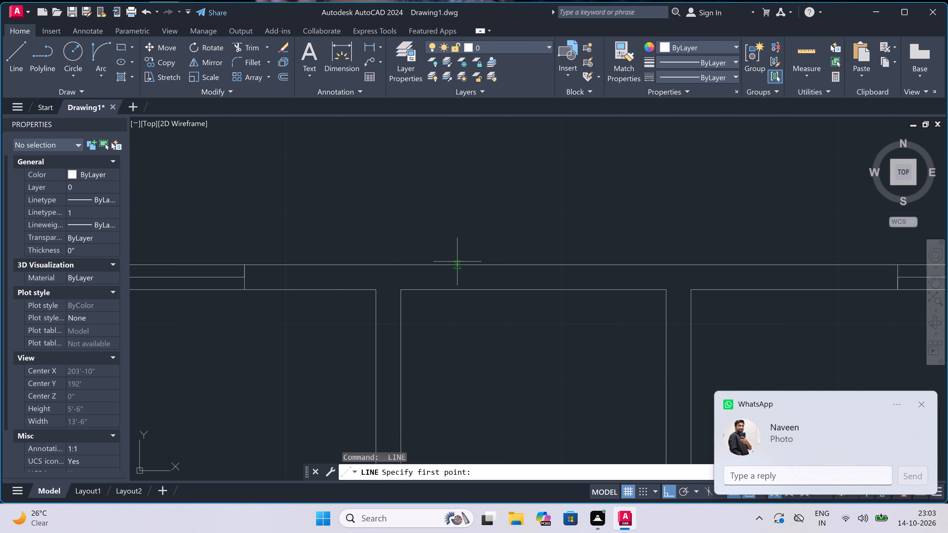
click(453, 263)
click(458, 280)
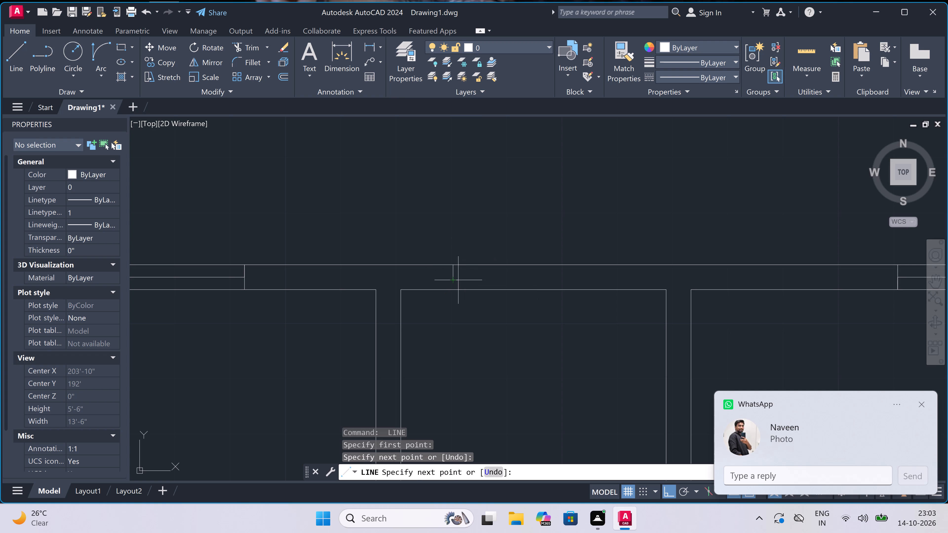
scroll(453, 285, up, 3)
click(450, 307)
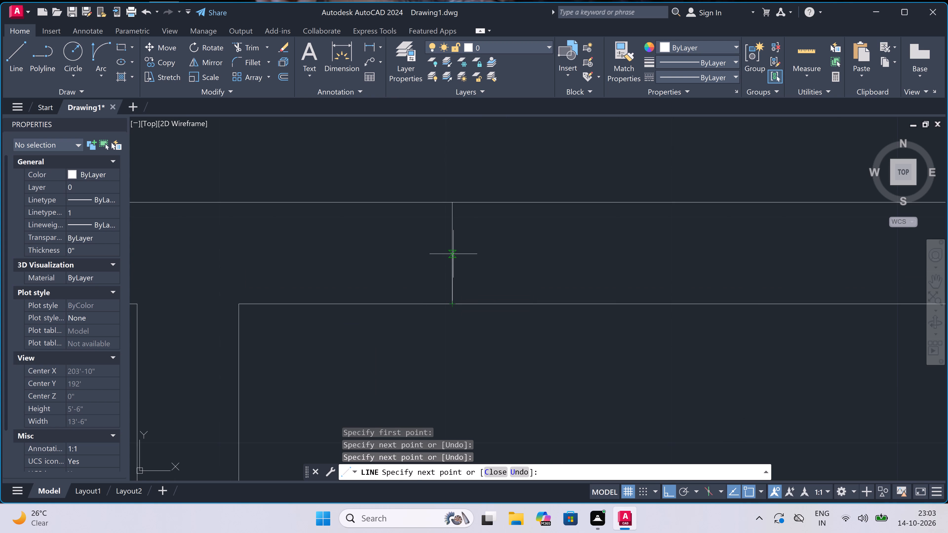
drag(454, 251, 456, 249)
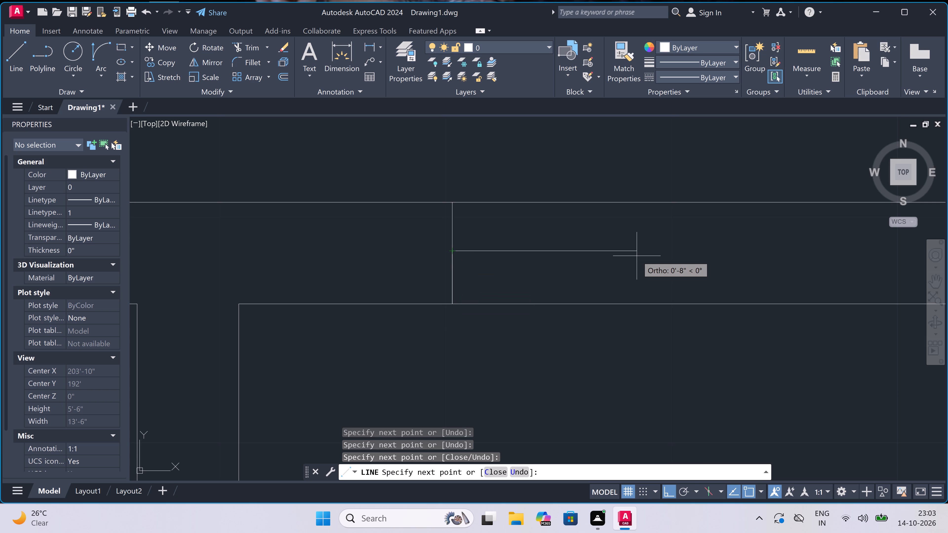
text(2')
key(space)
scroll(619, 250, down, 6)
scroll(697, 242, up, 2)
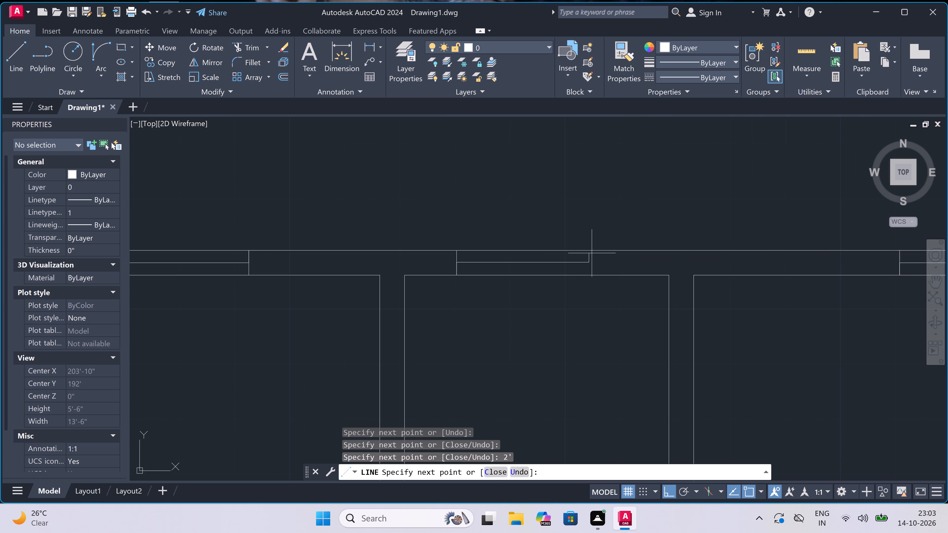
scroll(585, 250, up, 2)
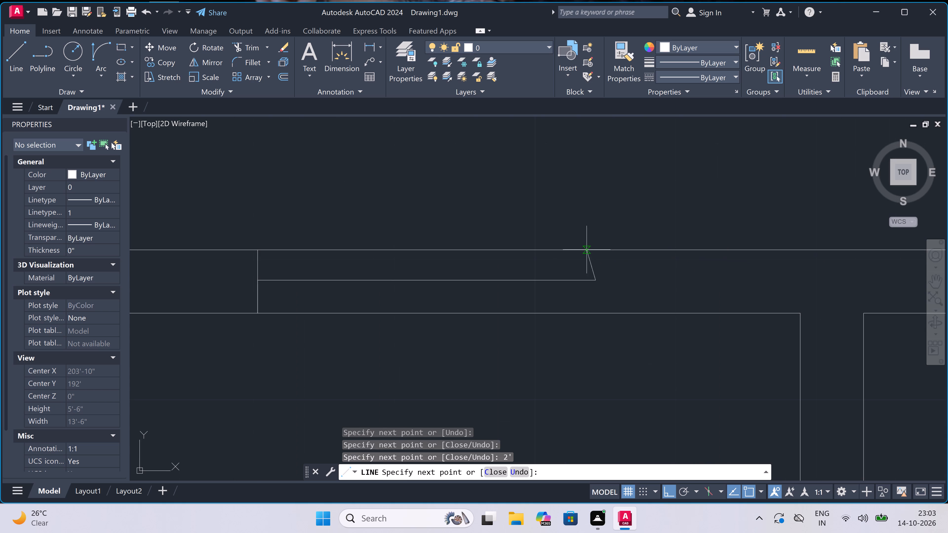
click(598, 248)
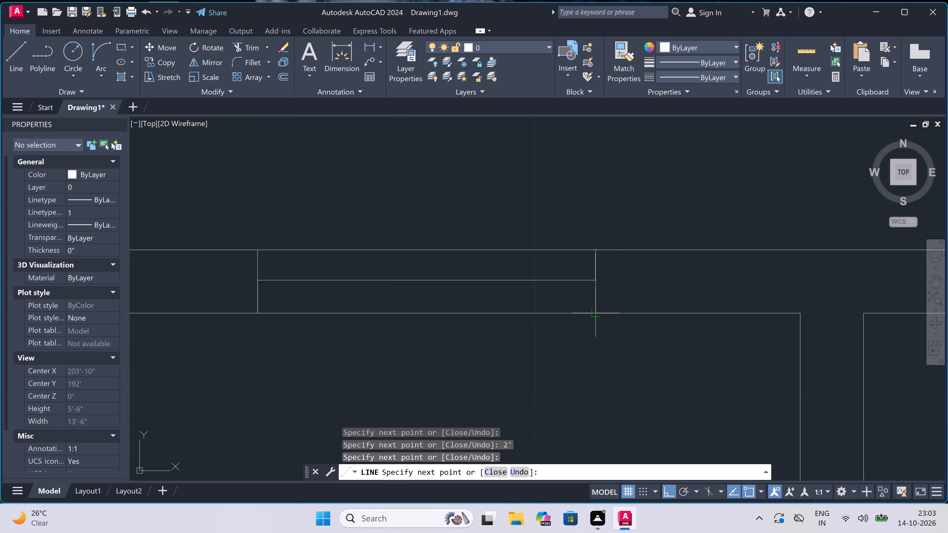
click(597, 317)
key(Escape)
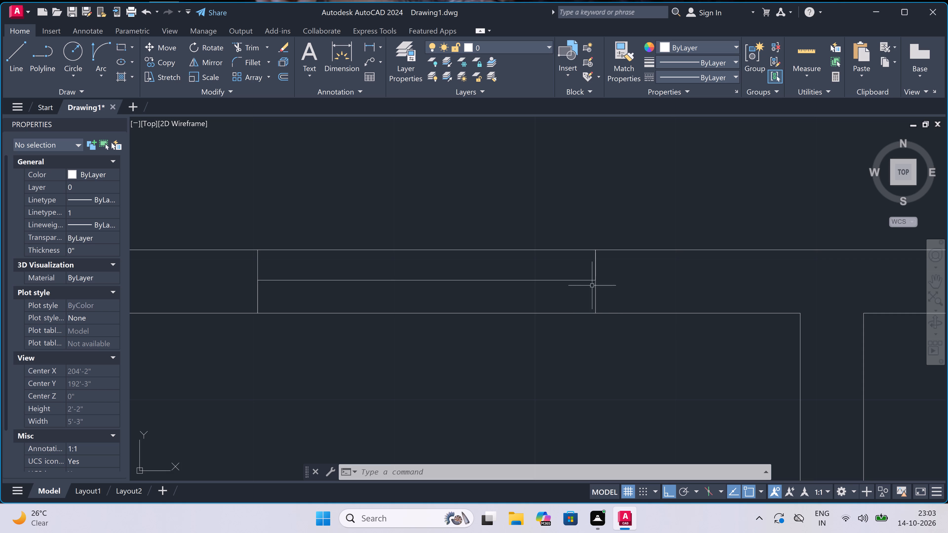
Draw a window in the top outer wall of the top-left room, with a 5' centre line between two end lines.
key(l)
key(space)
scroll(489, 236, down, 4)
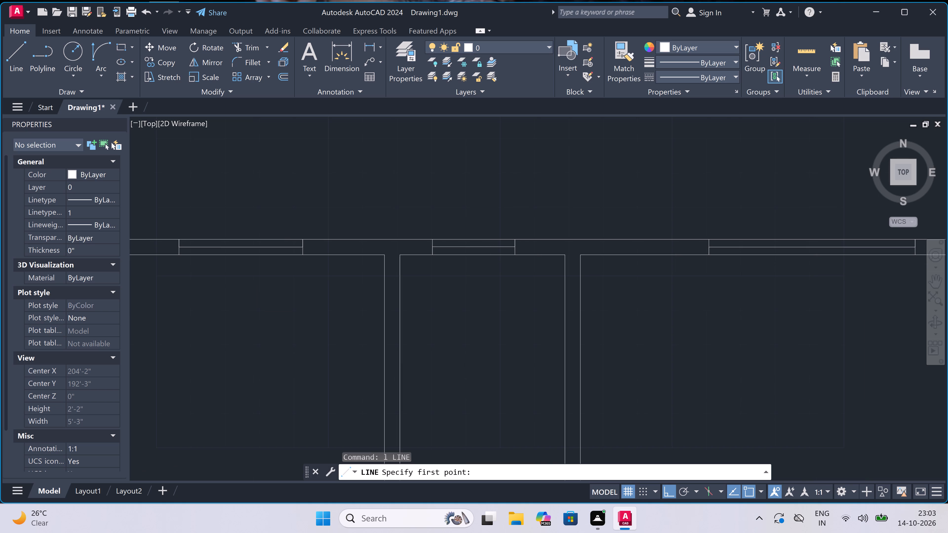
scroll(489, 236, down, 4)
scroll(425, 313, down, 2)
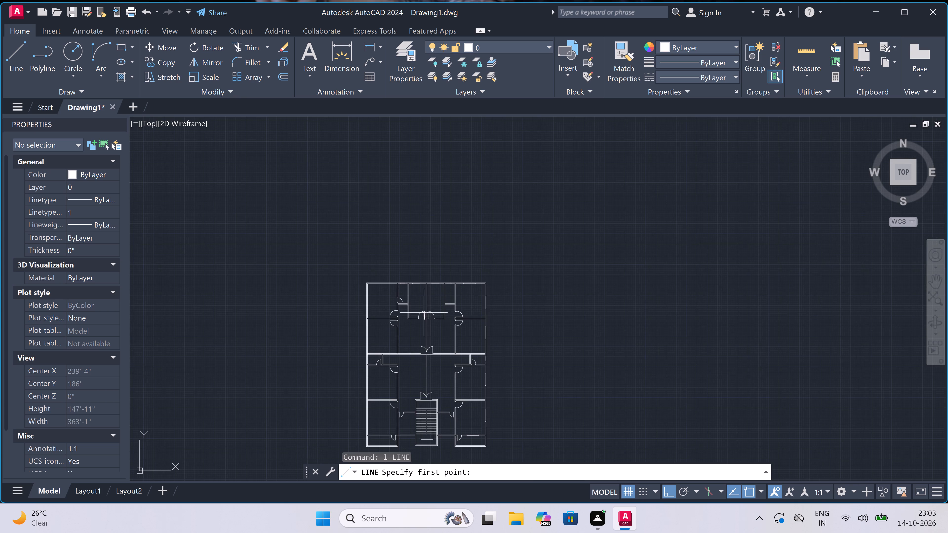
scroll(383, 301, up, 4)
scroll(321, 182, up, 1)
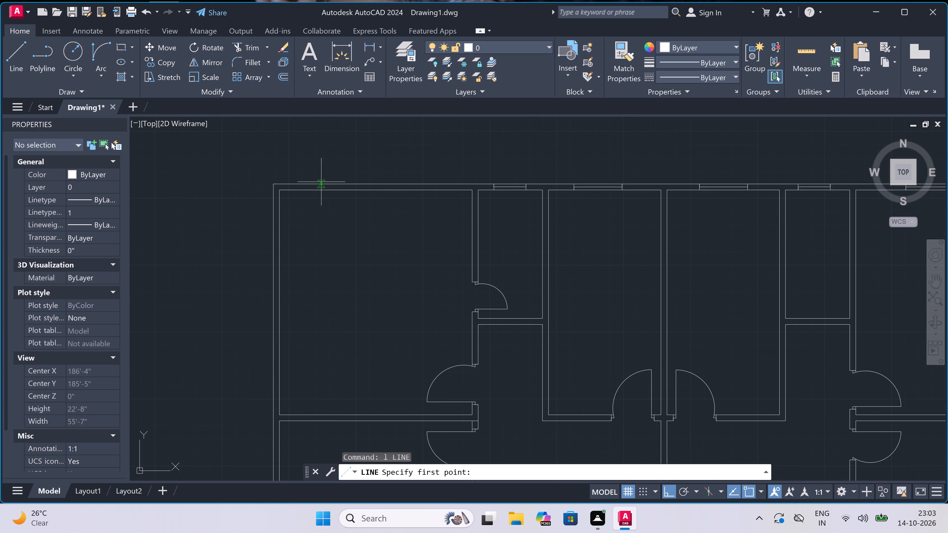
scroll(321, 182, up, 2)
click(317, 190)
click(316, 211)
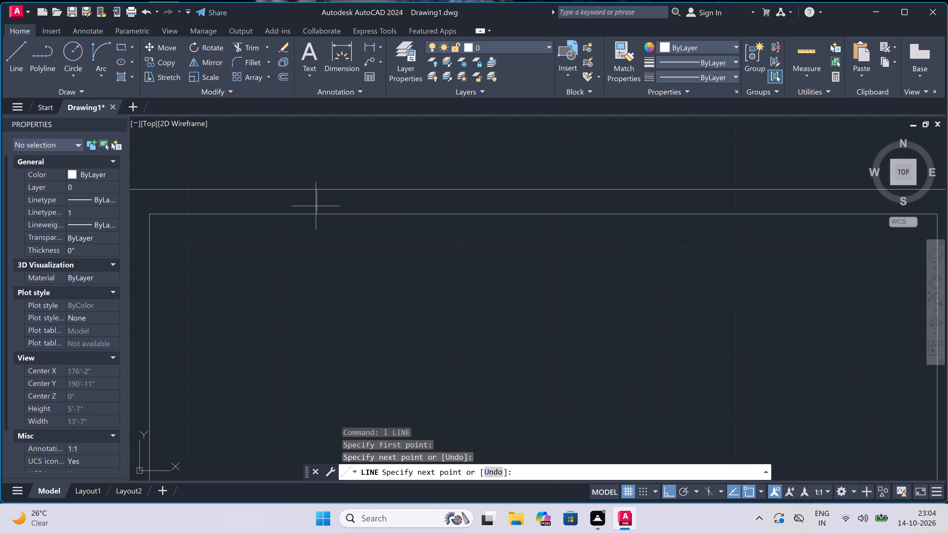
click(316, 202)
text(5')
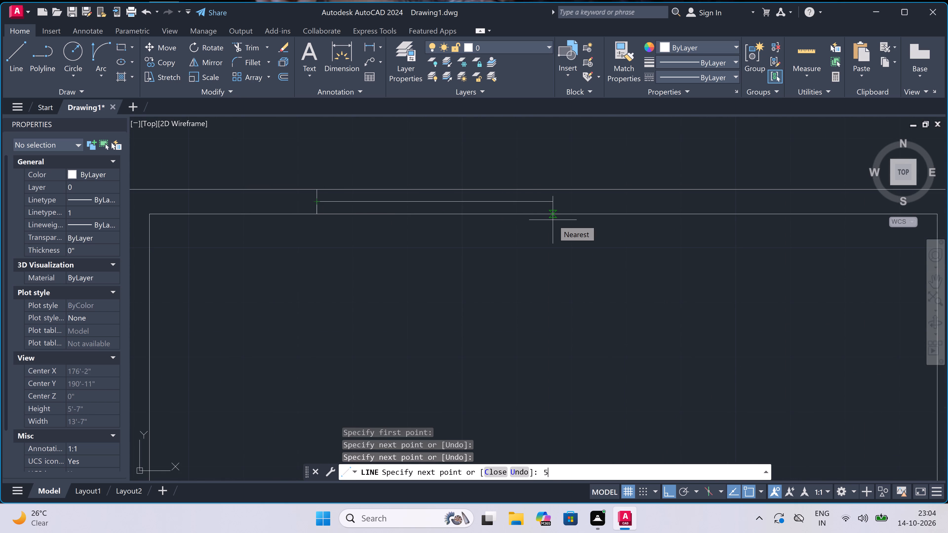
key(space)
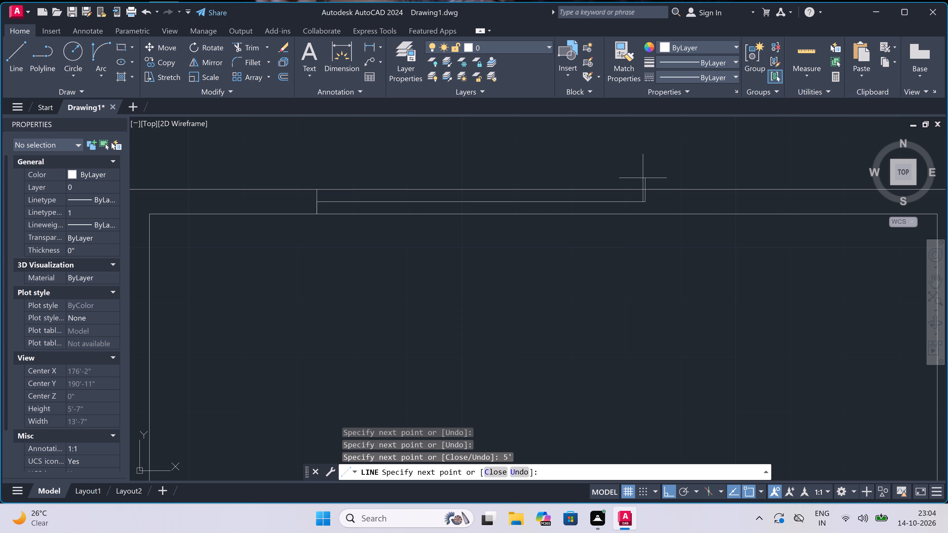
scroll(636, 176, up, 2)
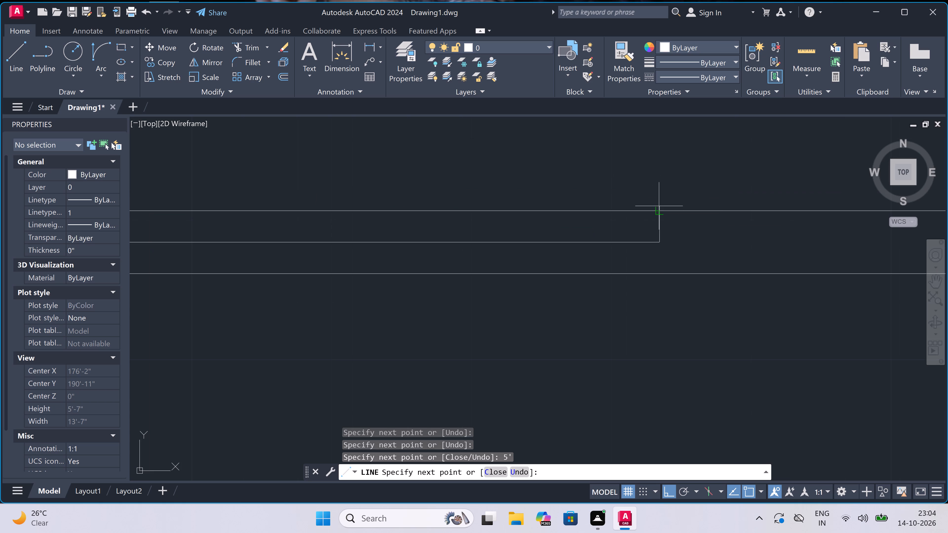
click(659, 206)
click(660, 264)
click(656, 285)
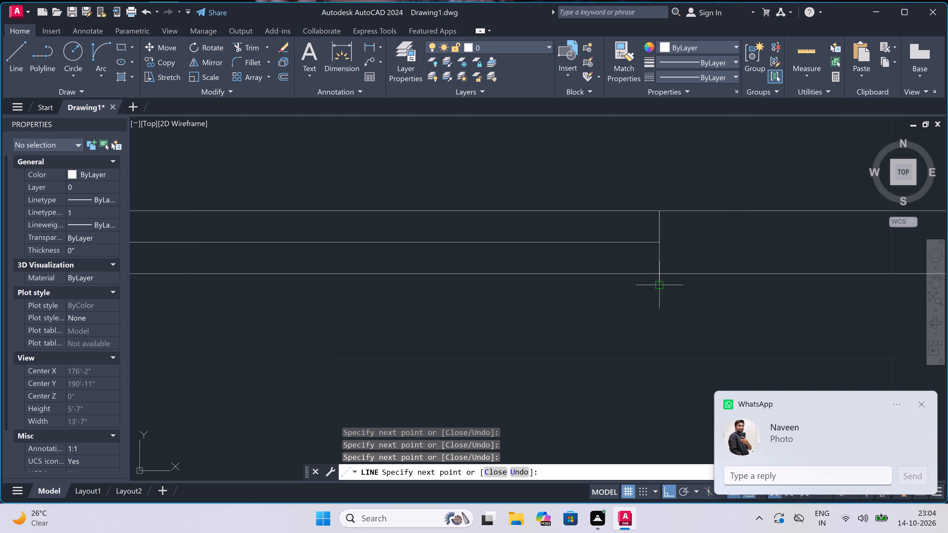
scroll(676, 257, up, 4)
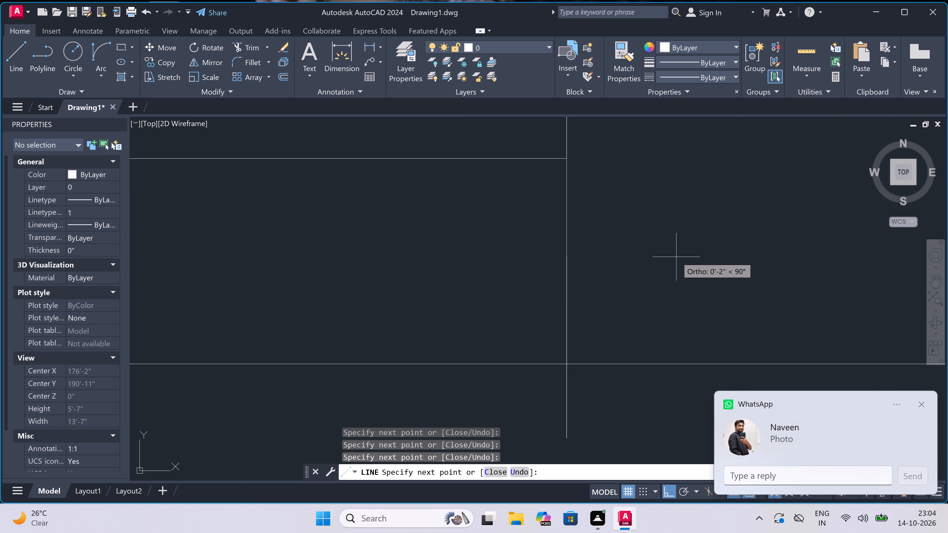
key(ctrl+z)
scroll(654, 269, up, 4)
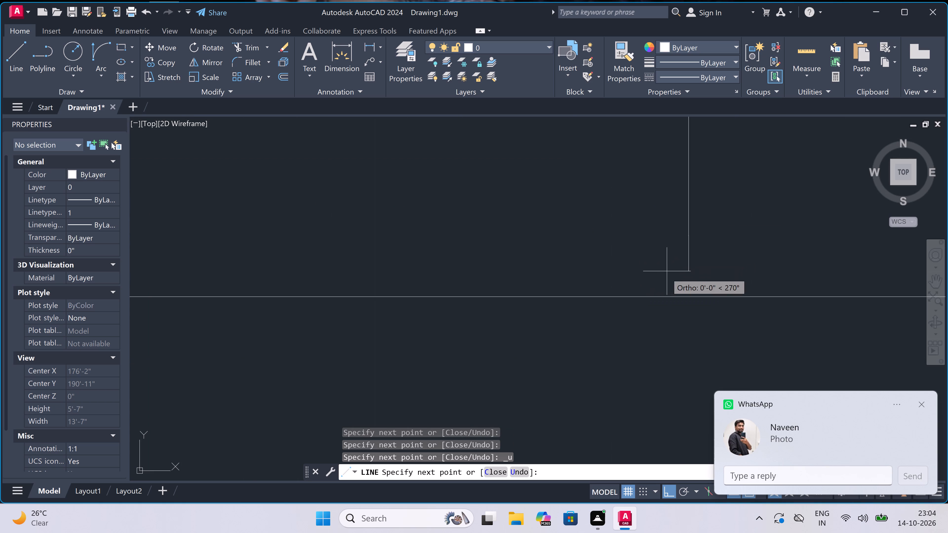
click(689, 293)
key(Escape)
scroll(566, 227, down, 6)
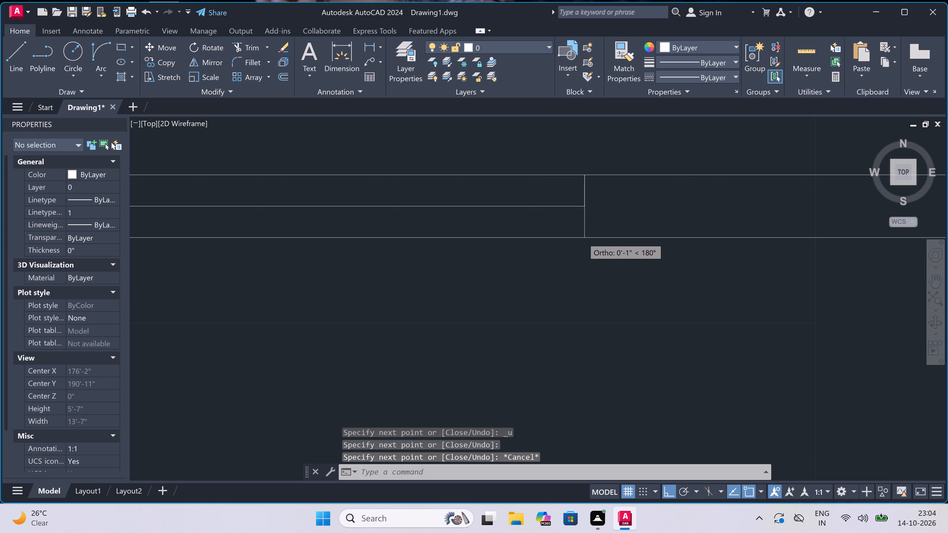
scroll(566, 227, down, 5)
Draw a window in the left outer wall of the top-left room, with a 5' centre line between two end lines.
key(space)
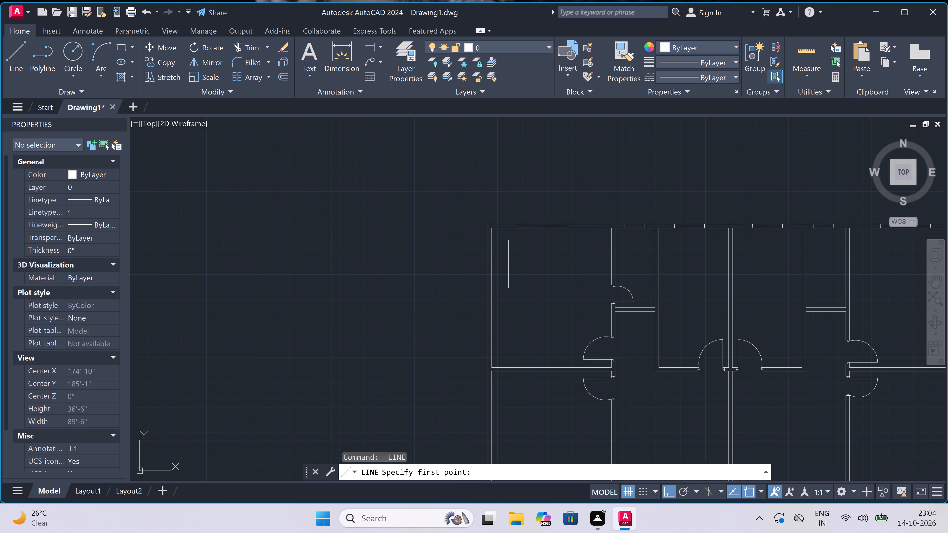
scroll(491, 273, up, 3)
click(491, 272)
click(479, 273)
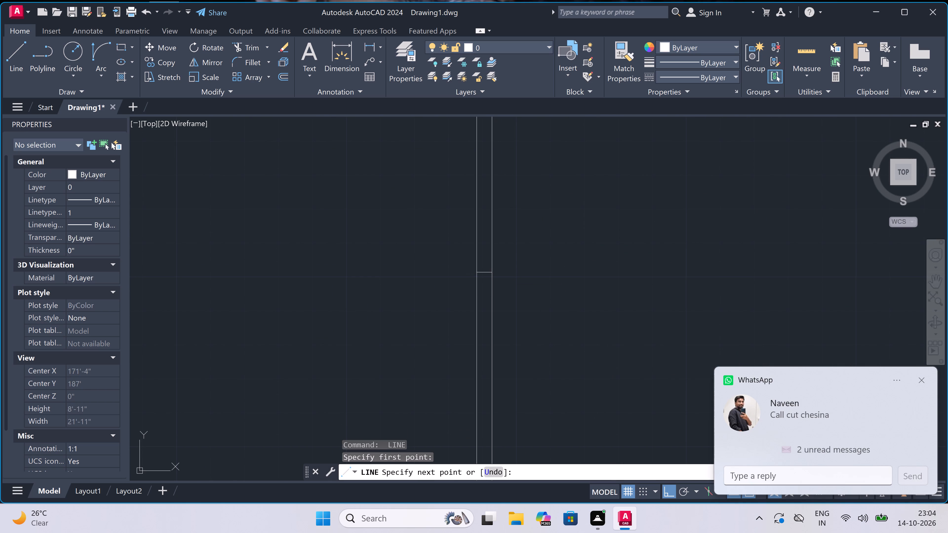
scroll(481, 273, up, 3)
click(492, 268)
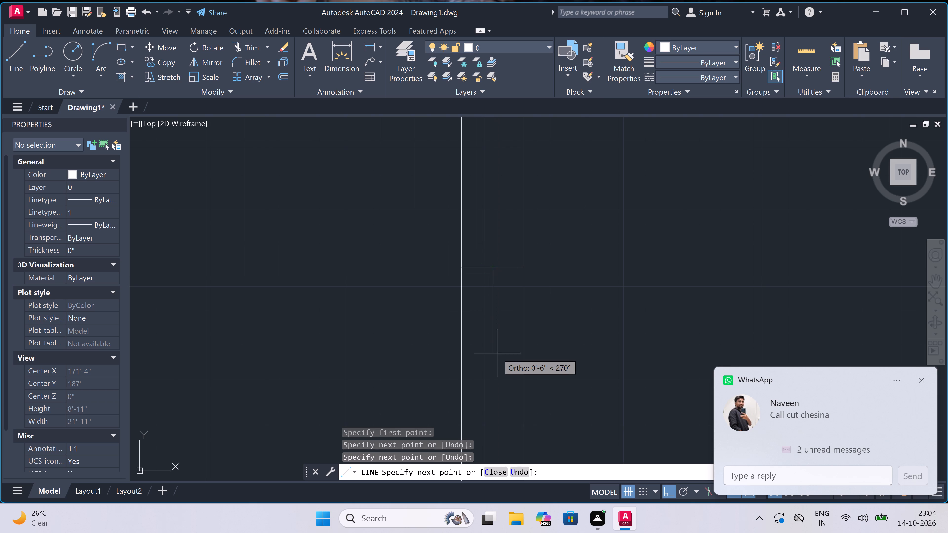
text(5')
key(space)
scroll(497, 342, down, 3)
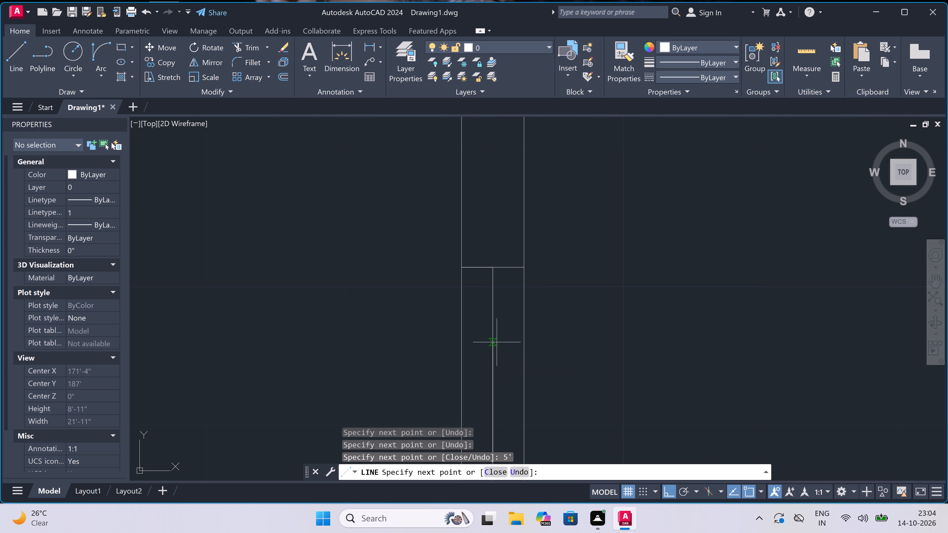
scroll(497, 342, down, 3)
scroll(488, 415, up, 3)
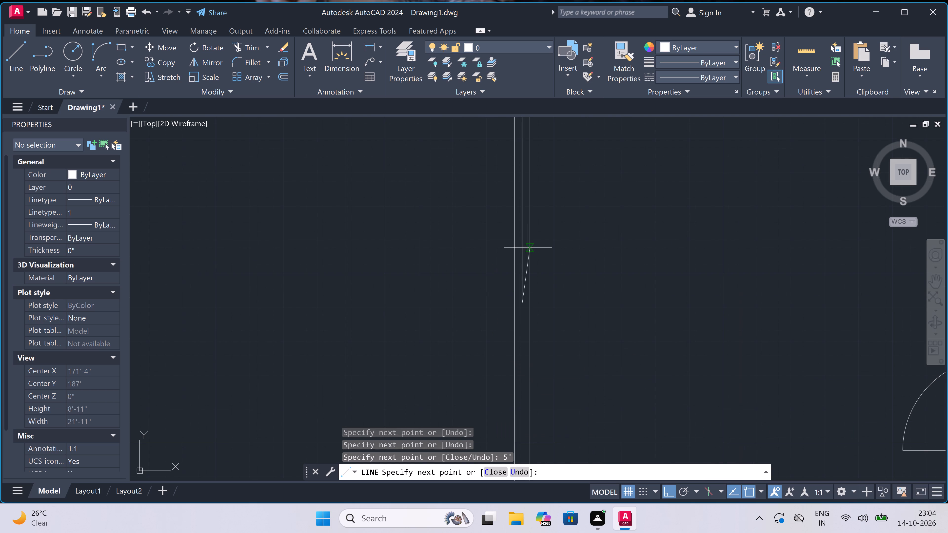
scroll(514, 310, up, 3)
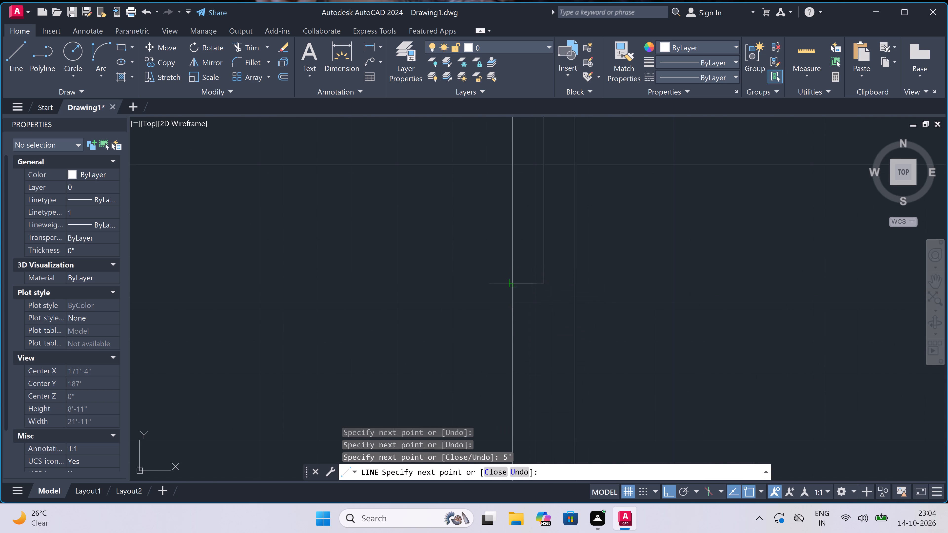
drag(514, 285, 517, 285)
click(576, 283)
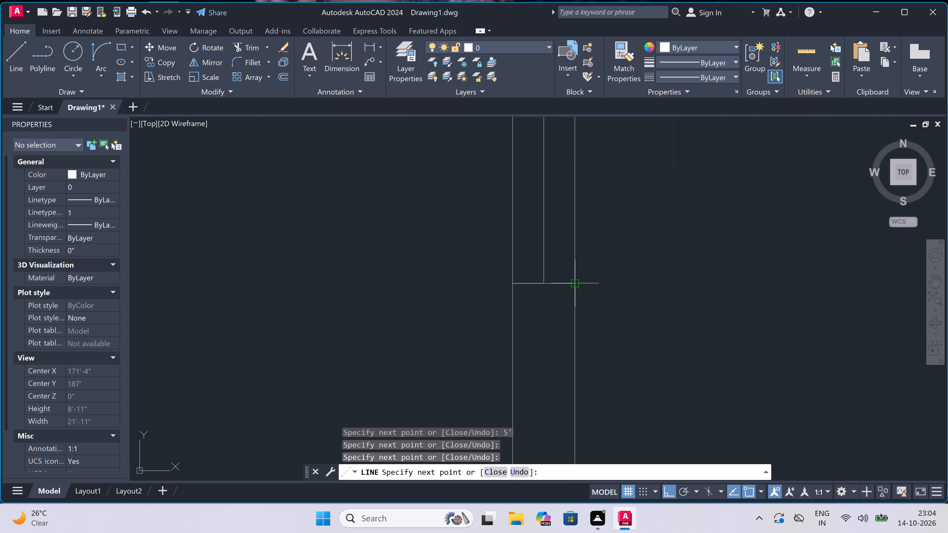
key(Escape)
Draw a window in the left outer wall of the room below the top-left room, with a 5' centre line between two end lines.
scroll(510, 251, down, 9)
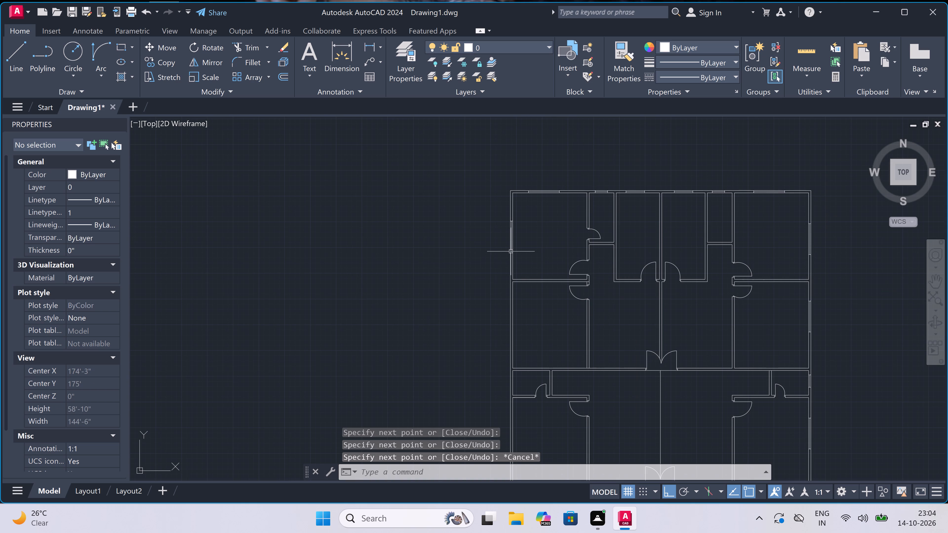
scroll(521, 330, up, 2)
key(space)
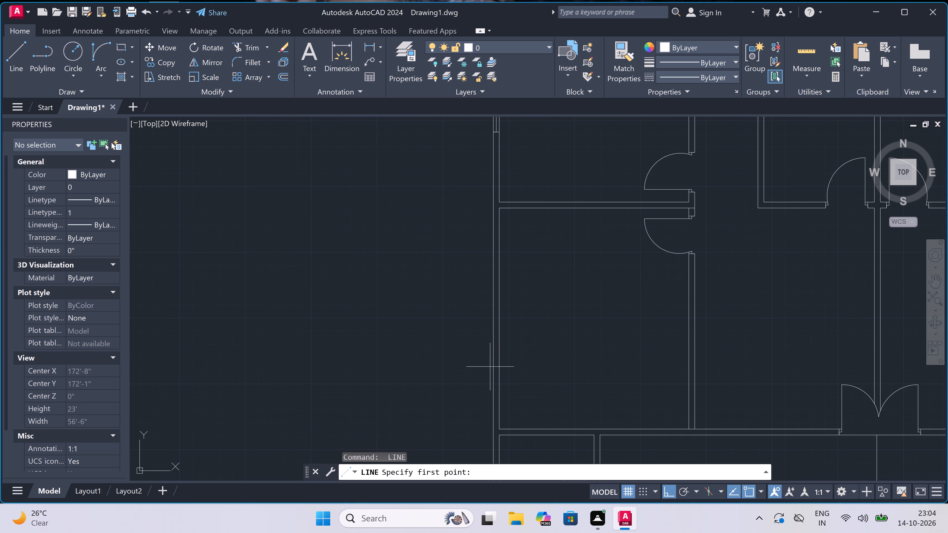
click(493, 366)
click(501, 363)
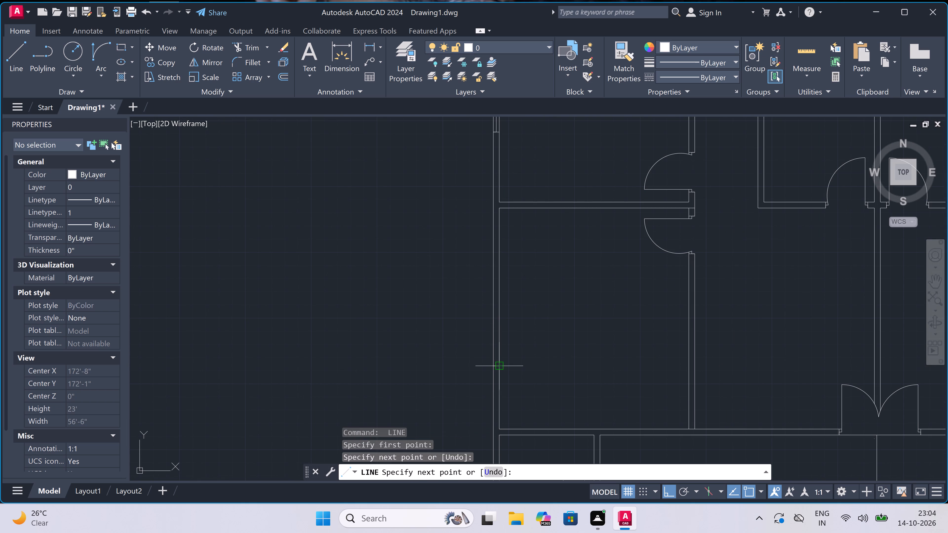
scroll(501, 363, up, 2)
click(489, 369)
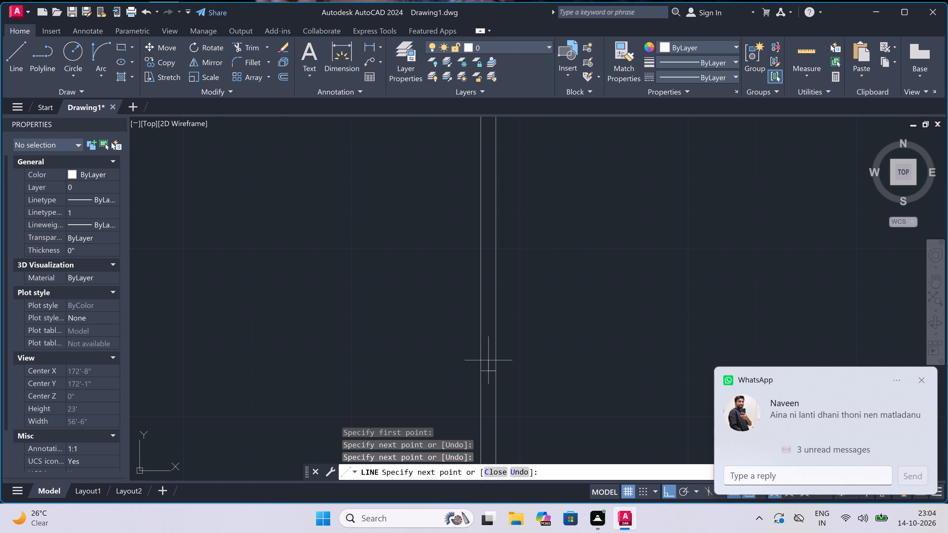
text(5')
key(space)
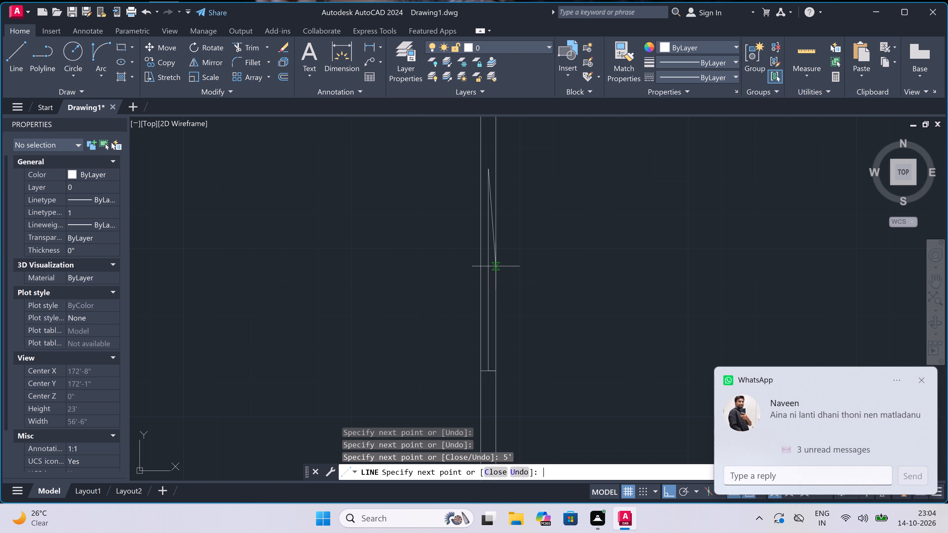
click(482, 166)
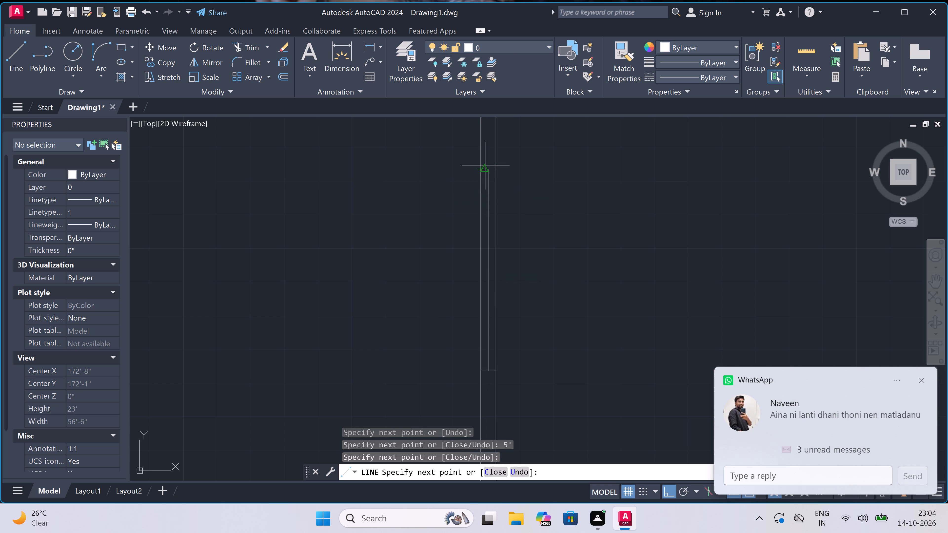
click(494, 168)
key(Escape)
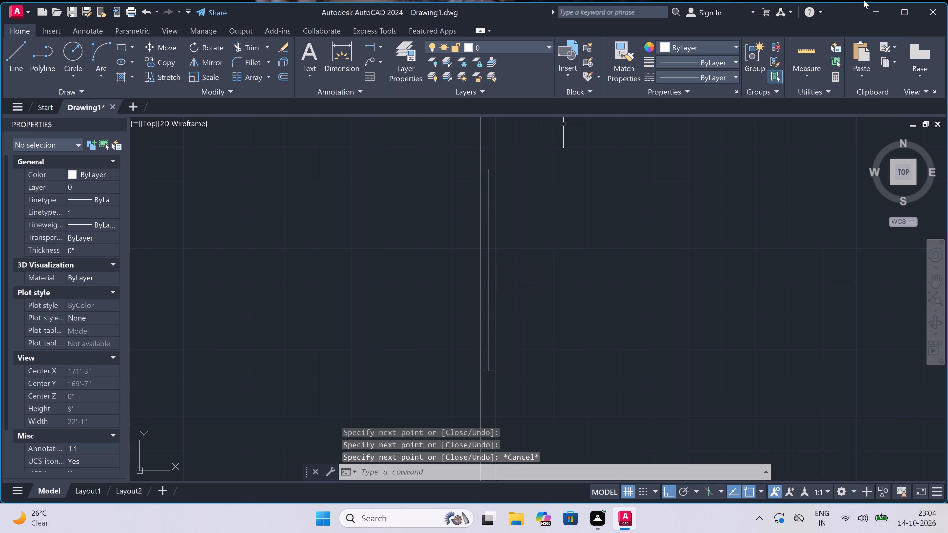
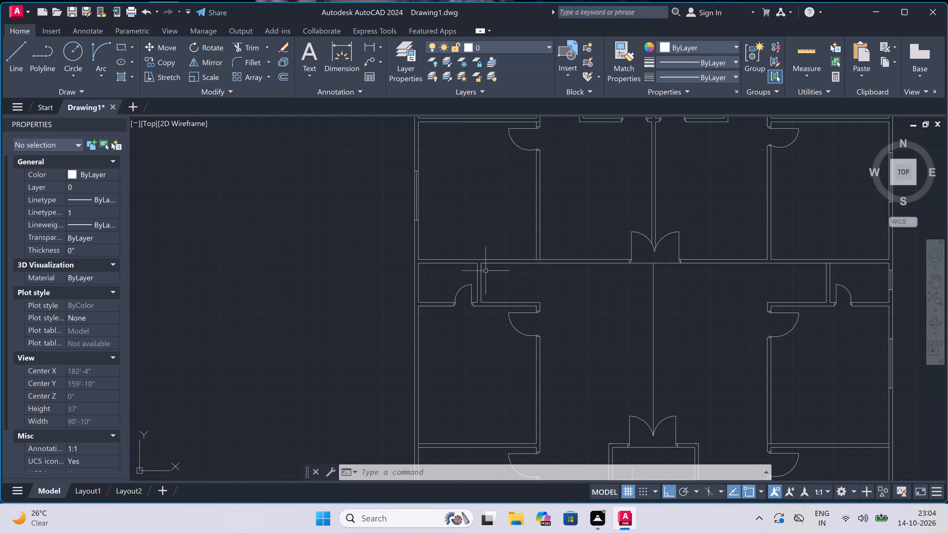
Draw a 2' window with end lines and a centre line in the west exterior wall of the small mid-plan room.
key(space)
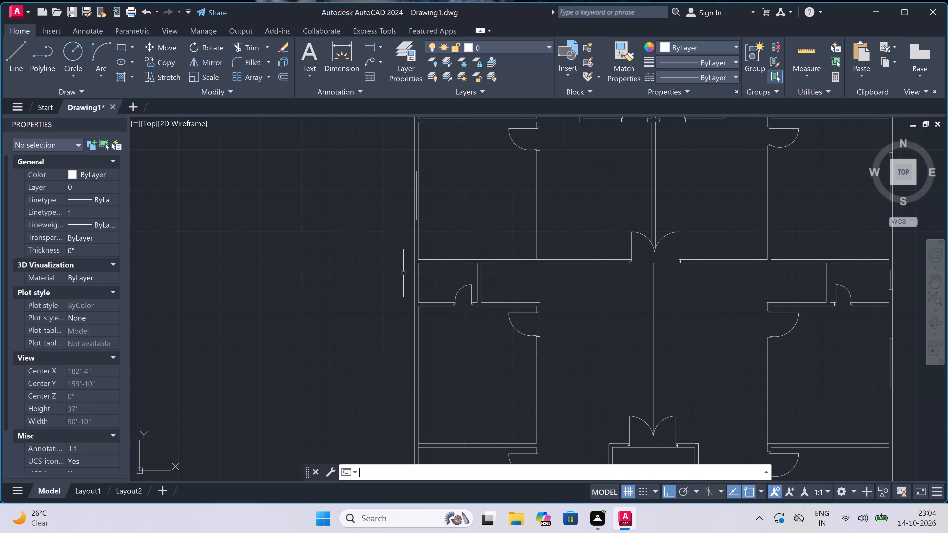
scroll(412, 269, up, 3)
click(422, 266)
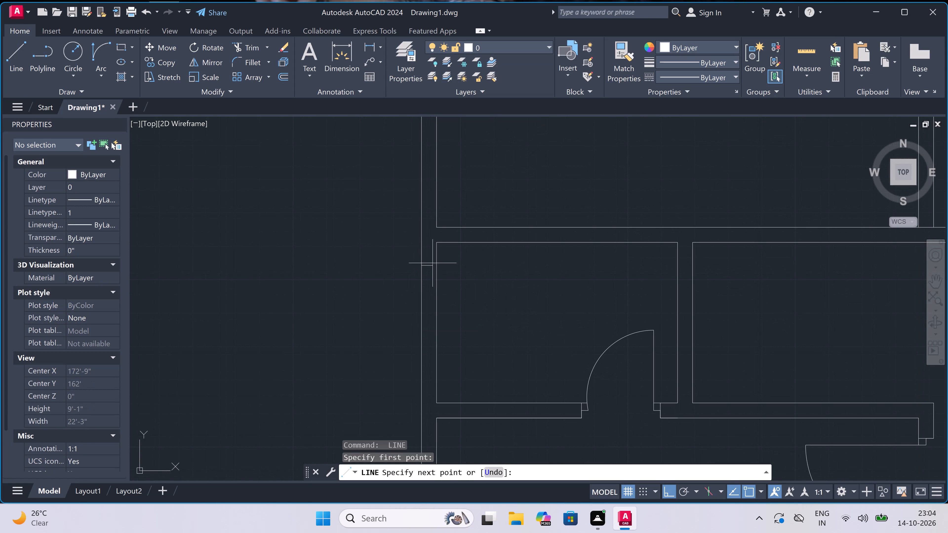
click(440, 265)
click(429, 267)
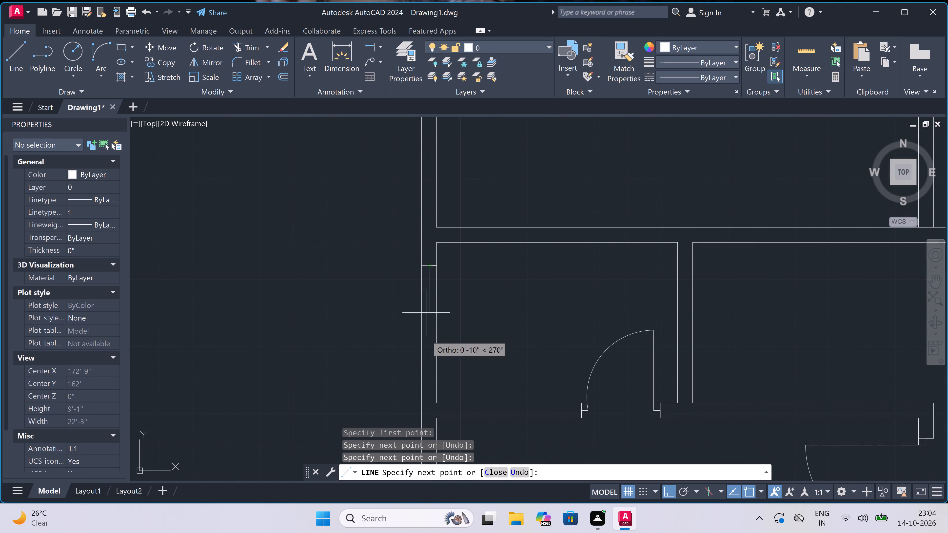
key(2)
text(')
key(space)
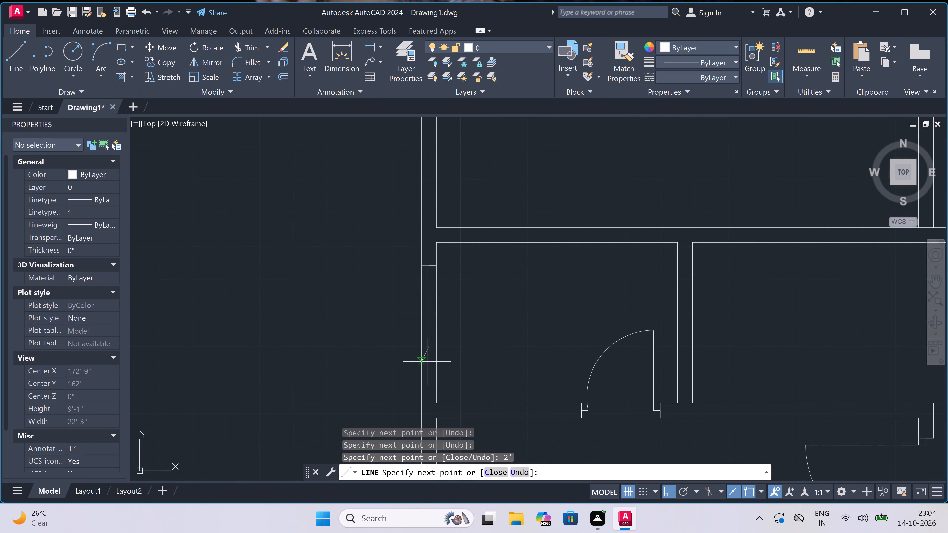
click(421, 348)
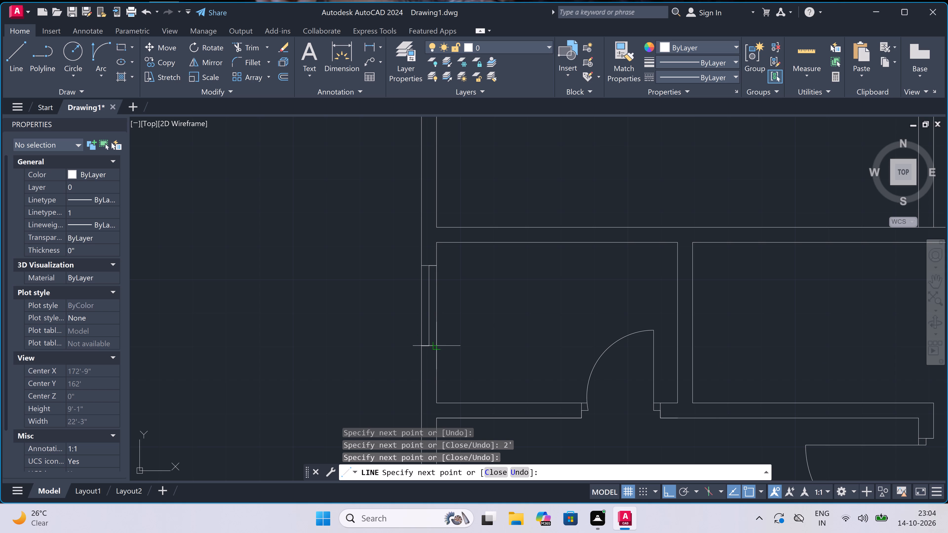
click(438, 349)
key(Escape)
Draw a 5' window with end lines and a centre line in the west exterior wall of the room south of the small room.
scroll(452, 260, down, 6)
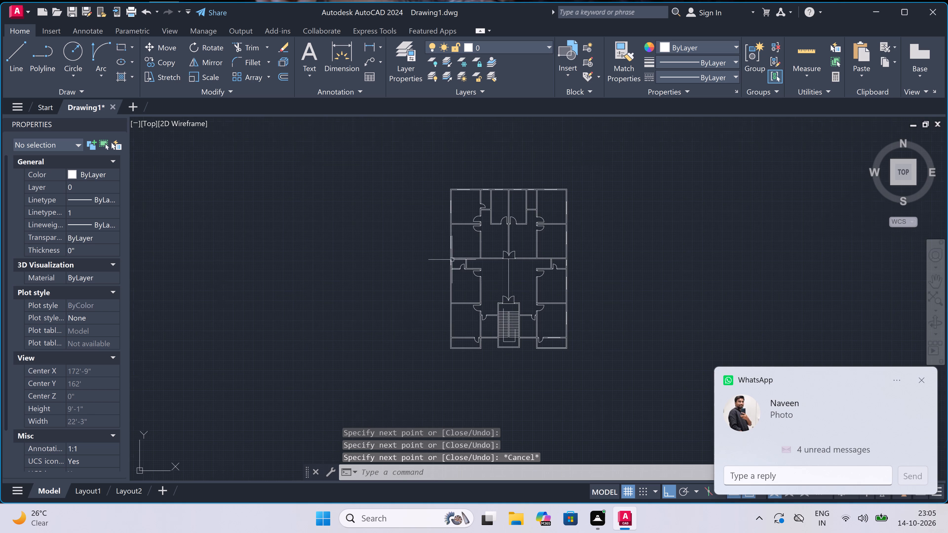
key(space)
scroll(448, 301, up, 3)
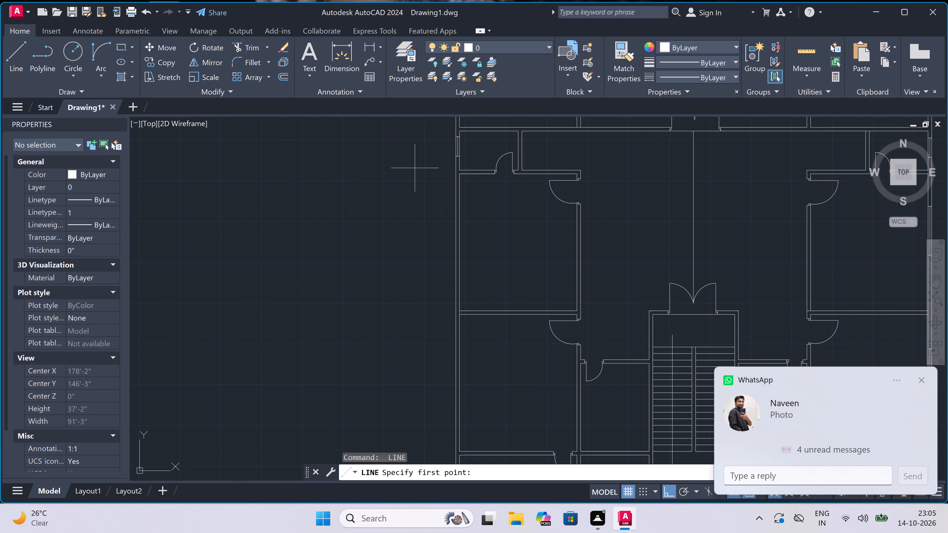
scroll(453, 207, up, 2)
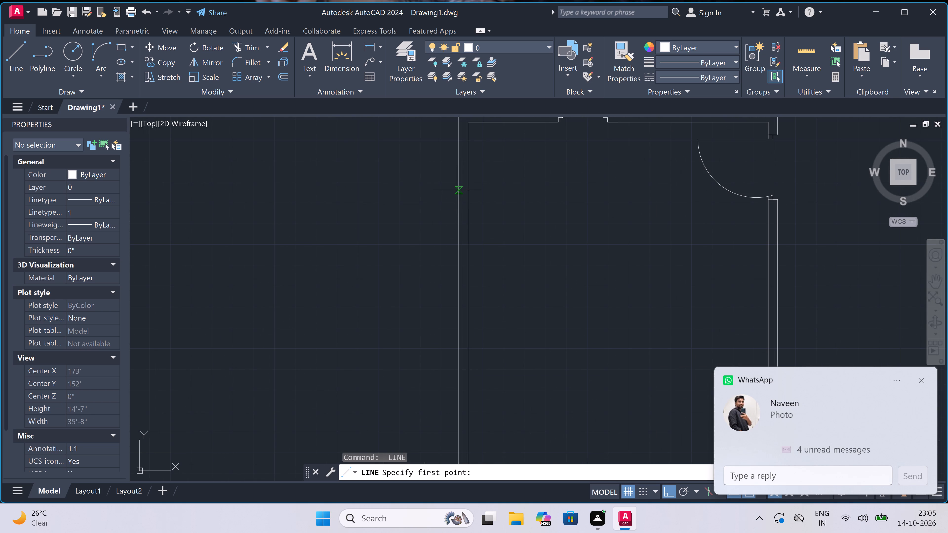
click(459, 199)
click(464, 195)
click(463, 197)
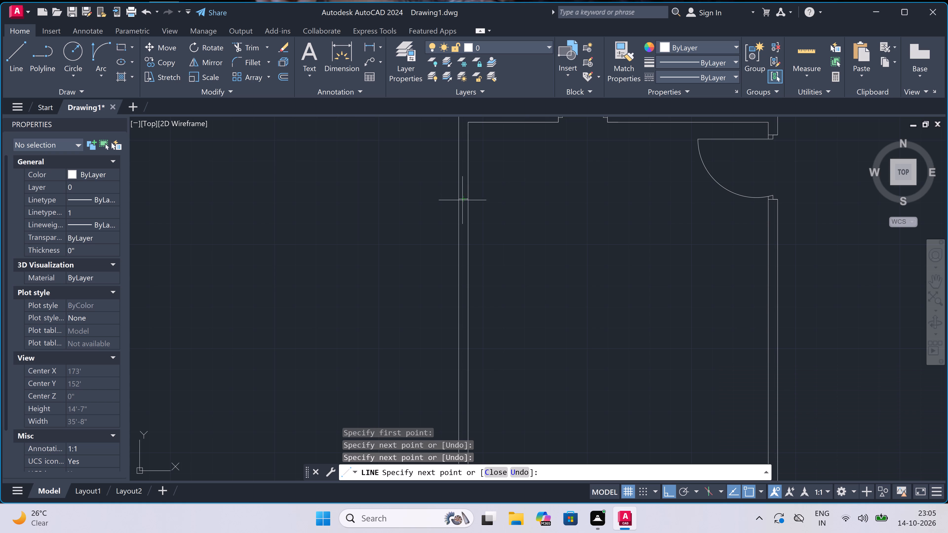
text(5')
key(space)
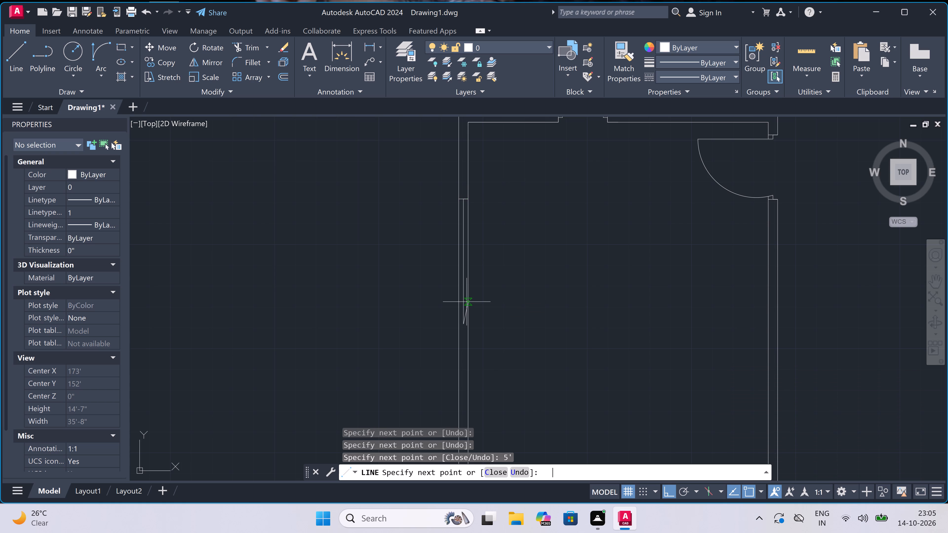
scroll(461, 310, up, 3)
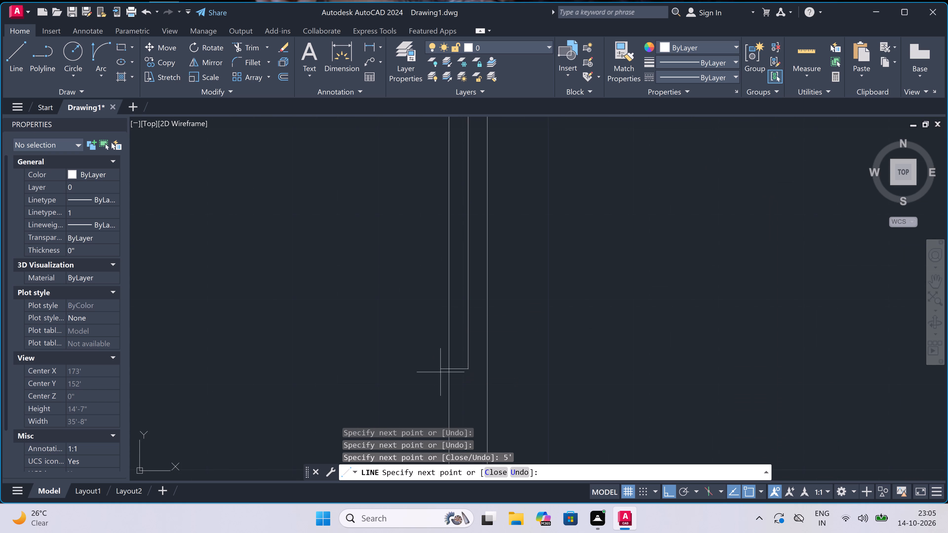
click(452, 370)
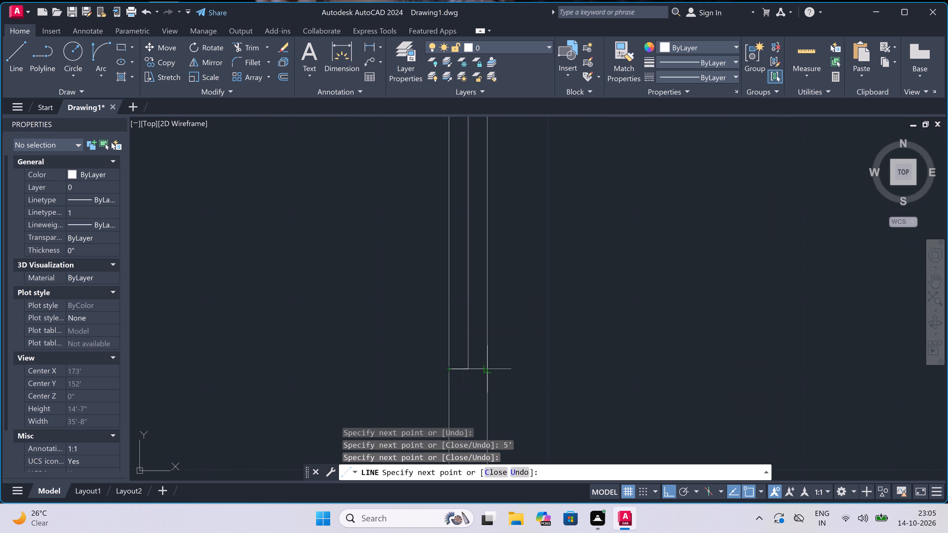
click(485, 369)
key(Escape)
Draw a 5' window with end lines and a centre line in the west exterior wall of the southwest room.
scroll(477, 252, down, 7)
key(space)
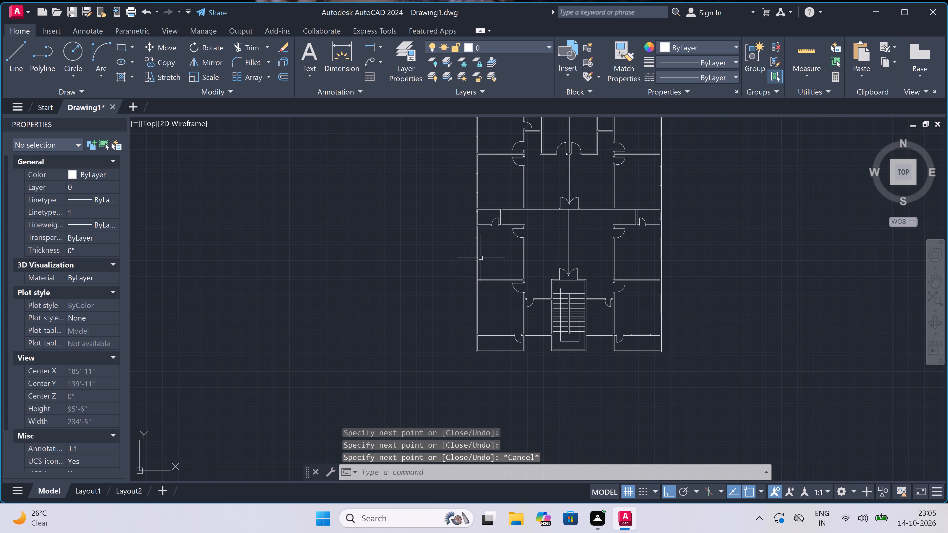
scroll(474, 312, up, 3)
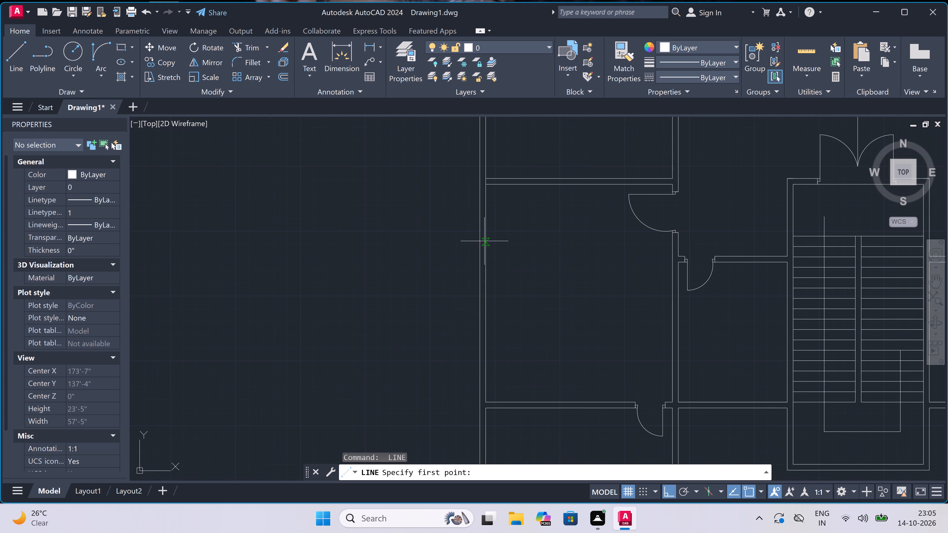
scroll(480, 233, up, 2)
click(480, 232)
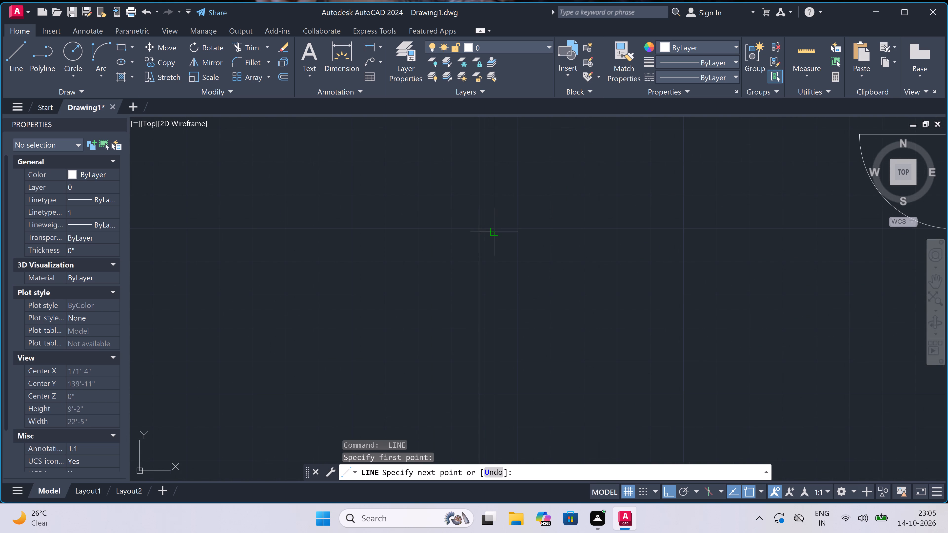
click(494, 234)
click(486, 233)
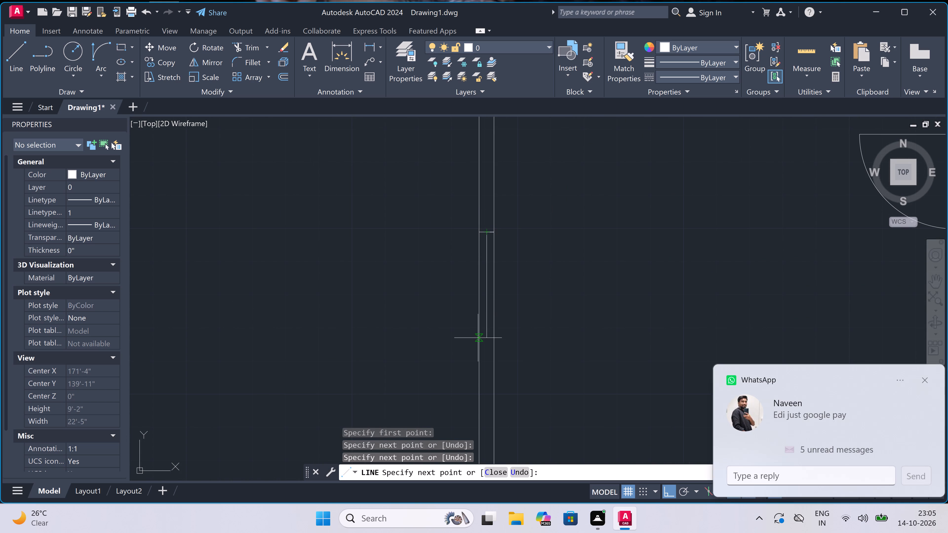
text(5')
key(space)
scroll(477, 337, down, 5)
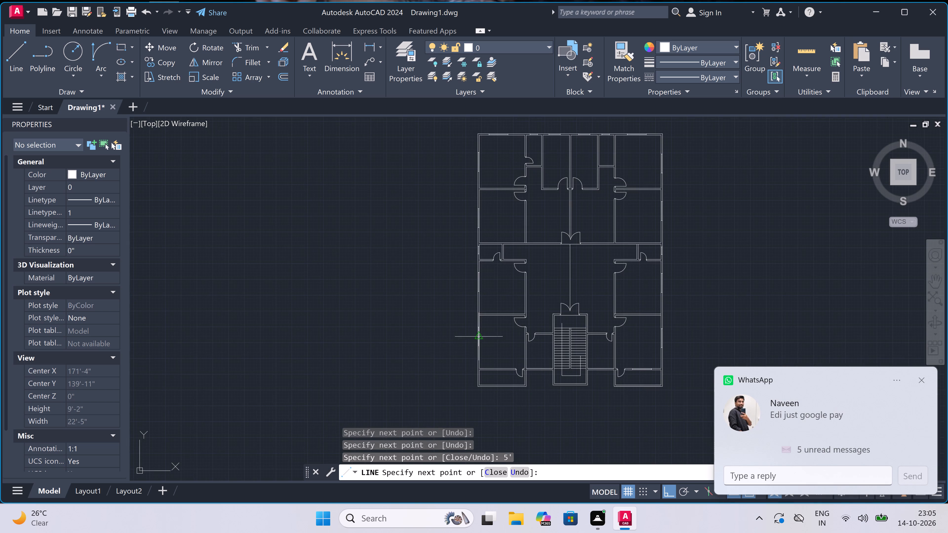
scroll(469, 359, up, 4)
scroll(513, 328, up, 4)
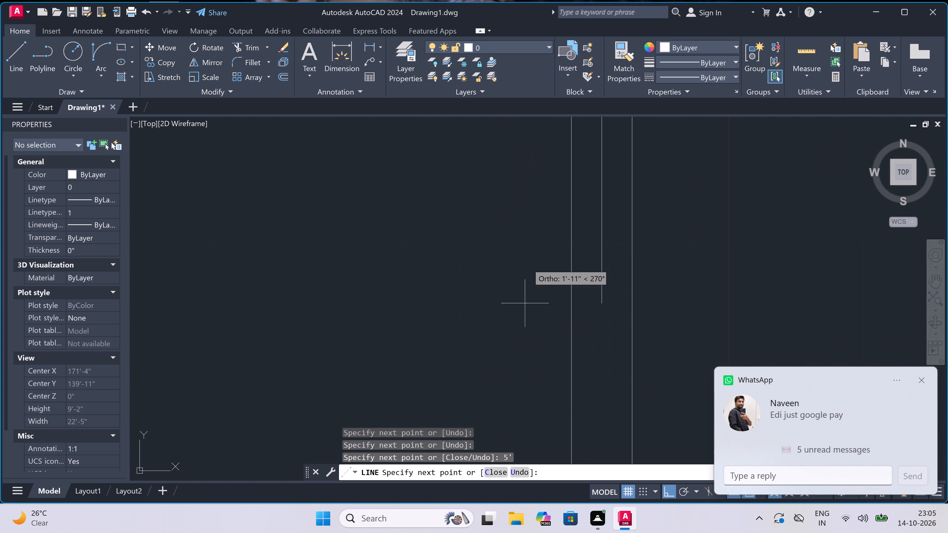
scroll(481, 307, down, 4)
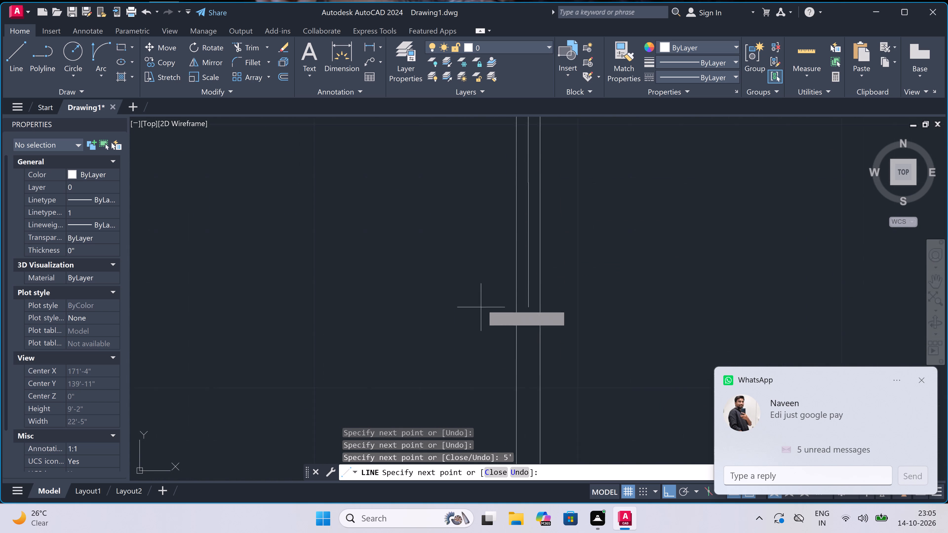
scroll(520, 228, up, 4)
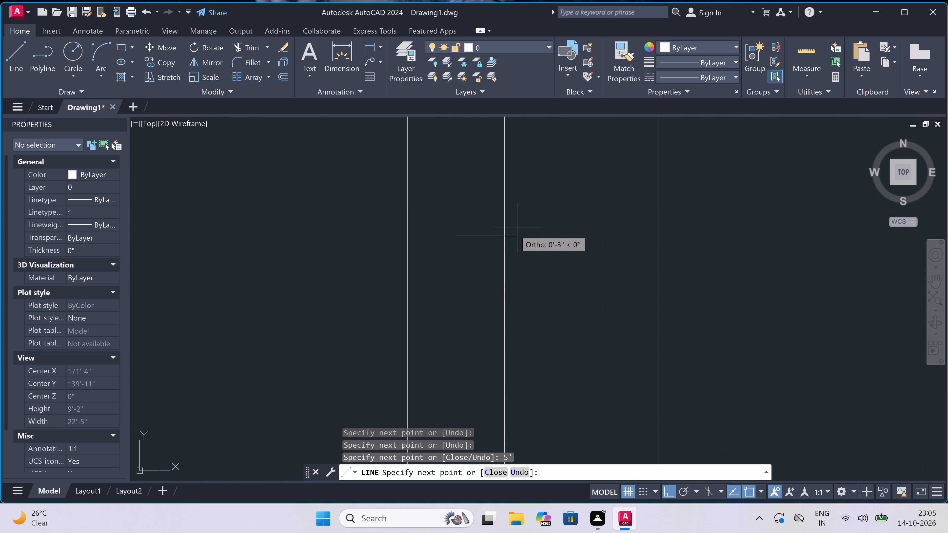
click(506, 235)
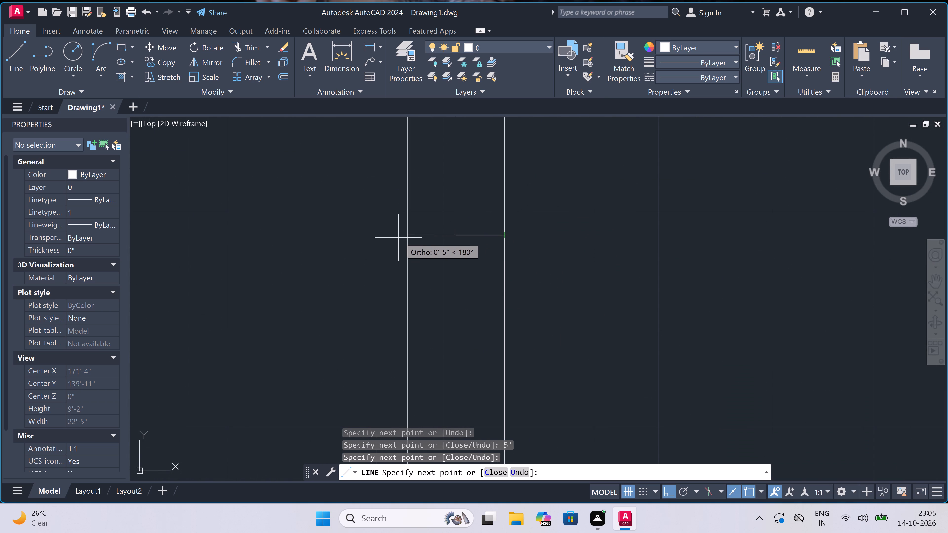
click(405, 236)
key(Escape)
Draw a 5' window across the horizontal wall between the southwest room and the narrow space south of it, west of the door.
scroll(405, 236, down, 5)
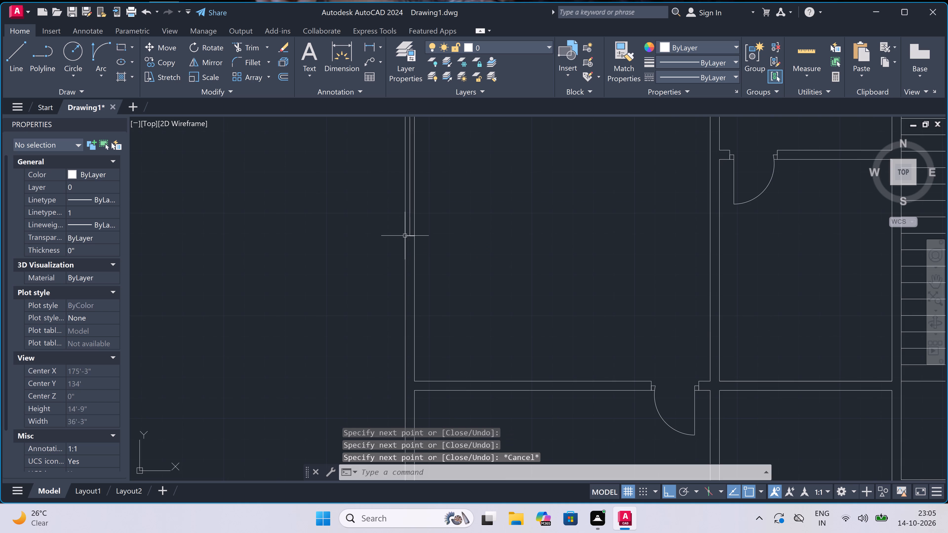
scroll(405, 236, down, 3)
key(space)
scroll(420, 271, up, 3)
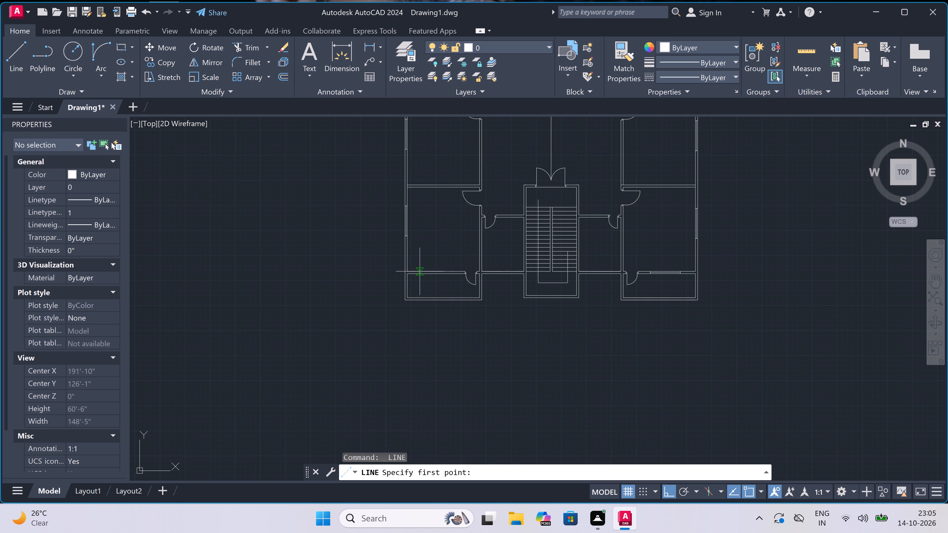
scroll(420, 271, up, 2)
click(354, 267)
click(352, 297)
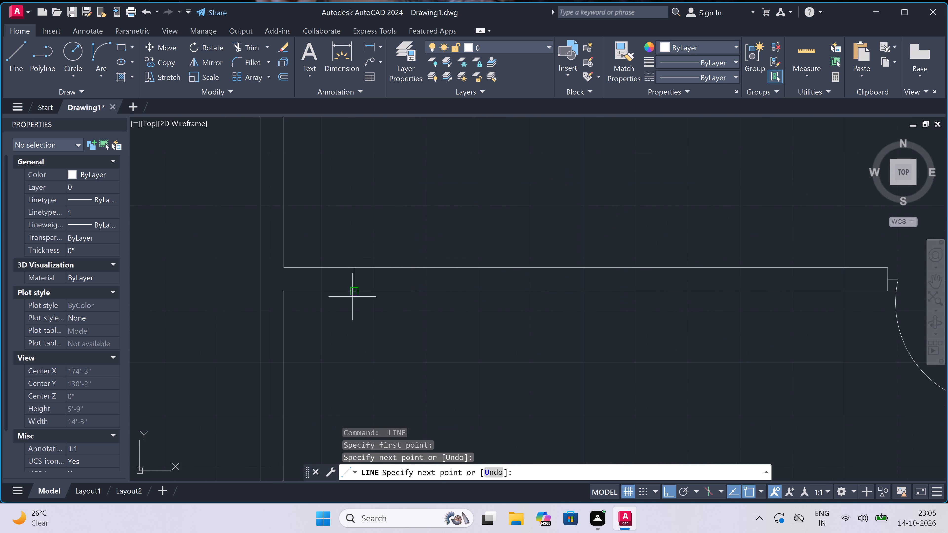
click(356, 278)
key(5)
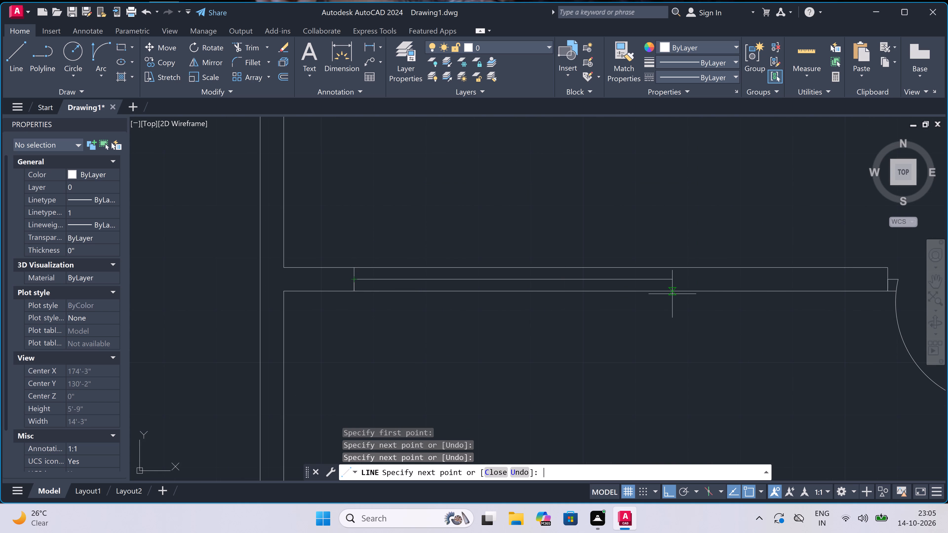
key(apostrophe)
key(space)
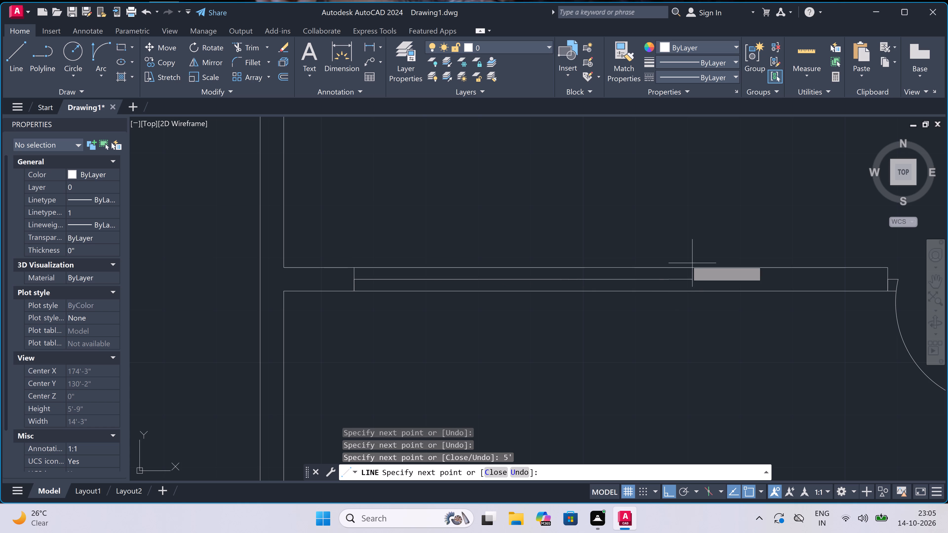
click(667, 268)
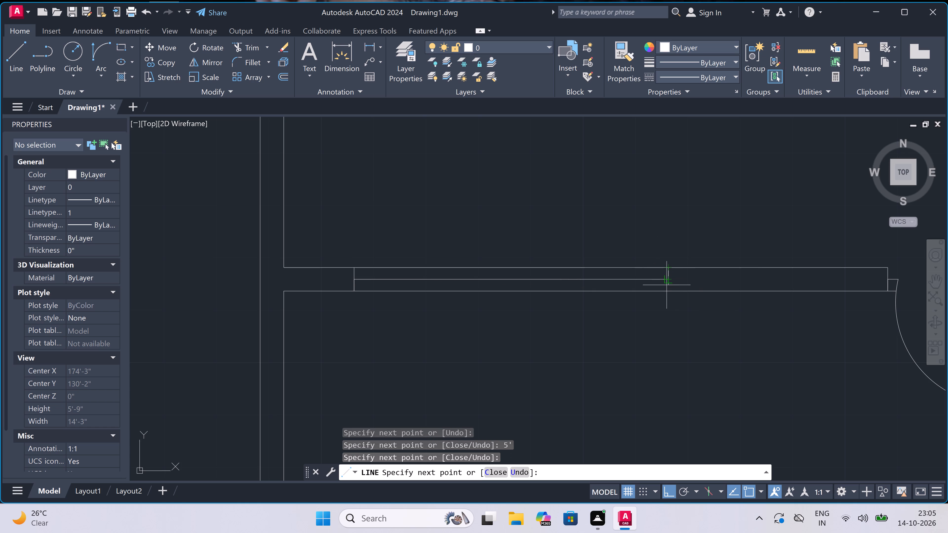
click(667, 287)
key(Escape)
Draw a 4' window with end lines and a centre line in the south exterior wall of the staircase.
scroll(476, 270, down, 6)
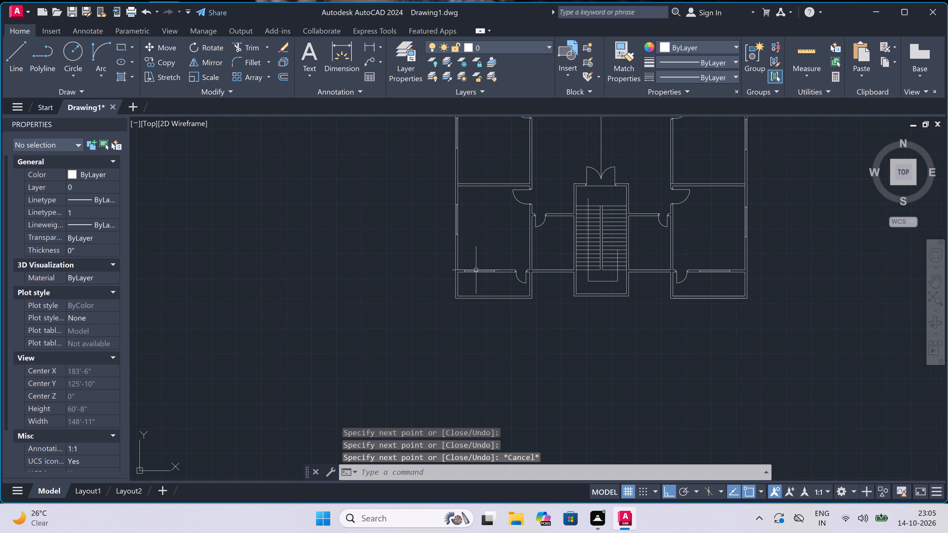
scroll(476, 270, down, 2)
scroll(514, 286, up, 4)
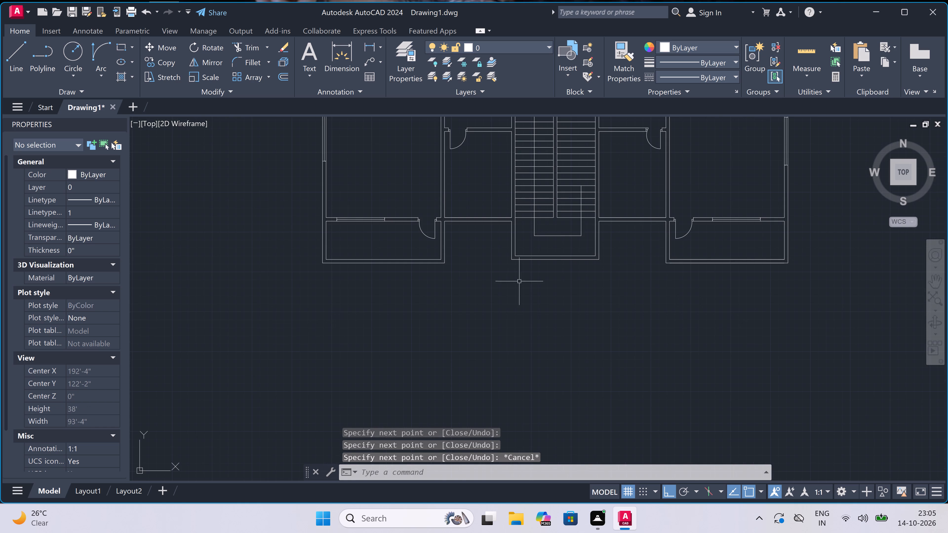
scroll(558, 249, up, 3)
key(space)
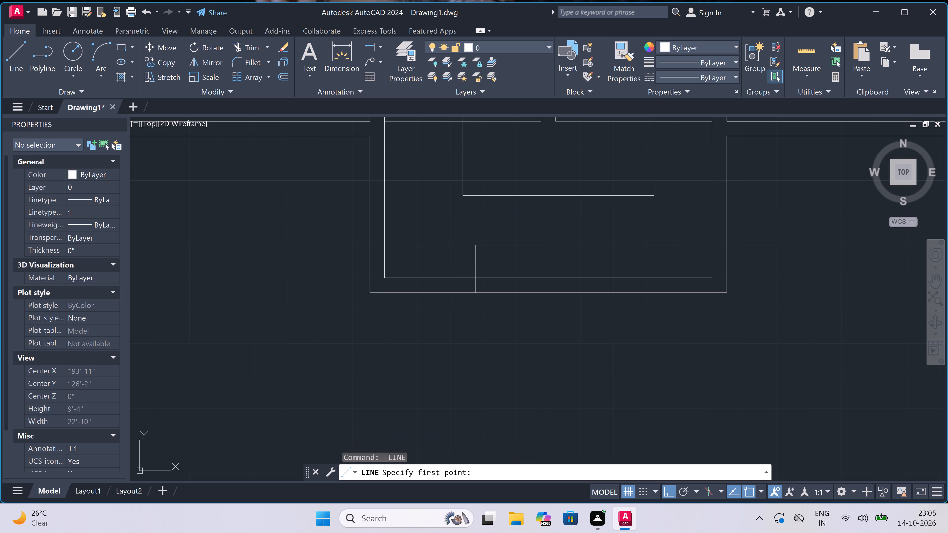
click(469, 279)
click(469, 292)
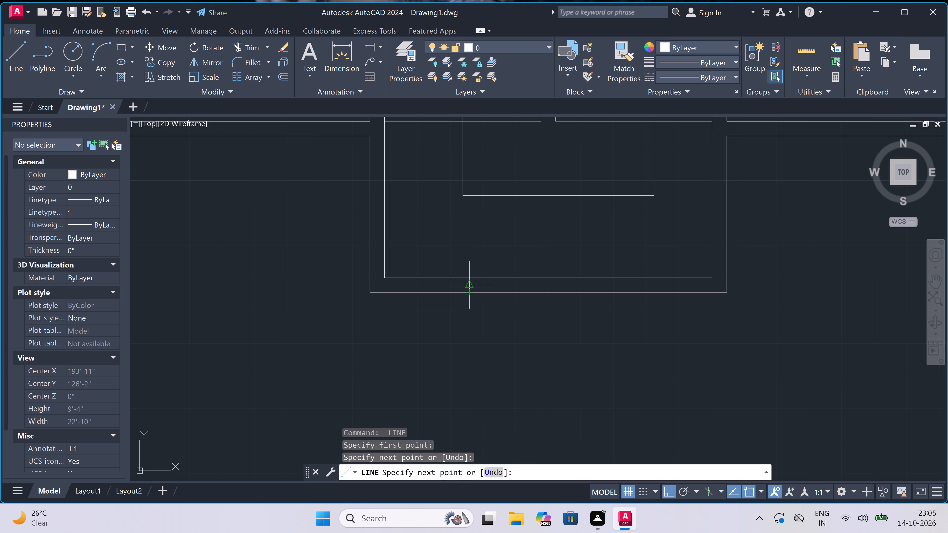
click(469, 288)
text(4')
key(space)
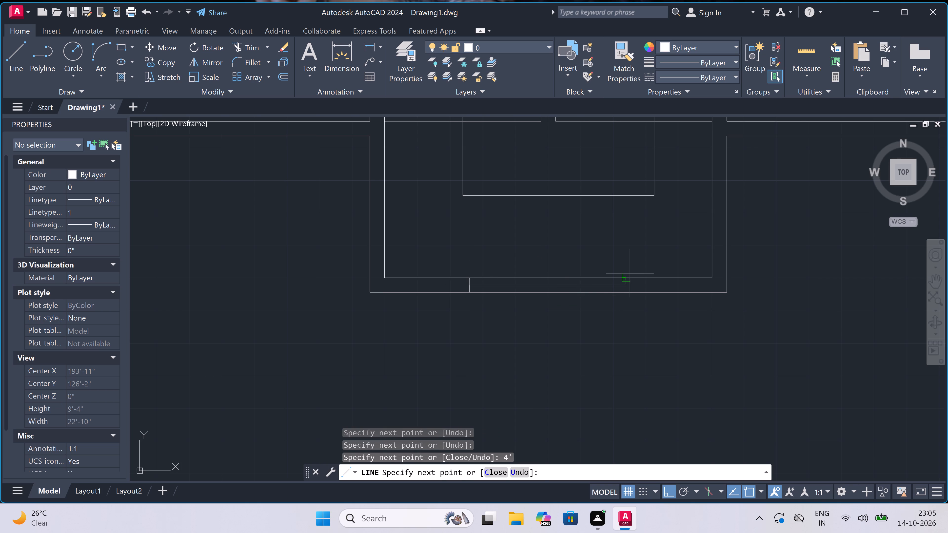
click(622, 277)
click(624, 294)
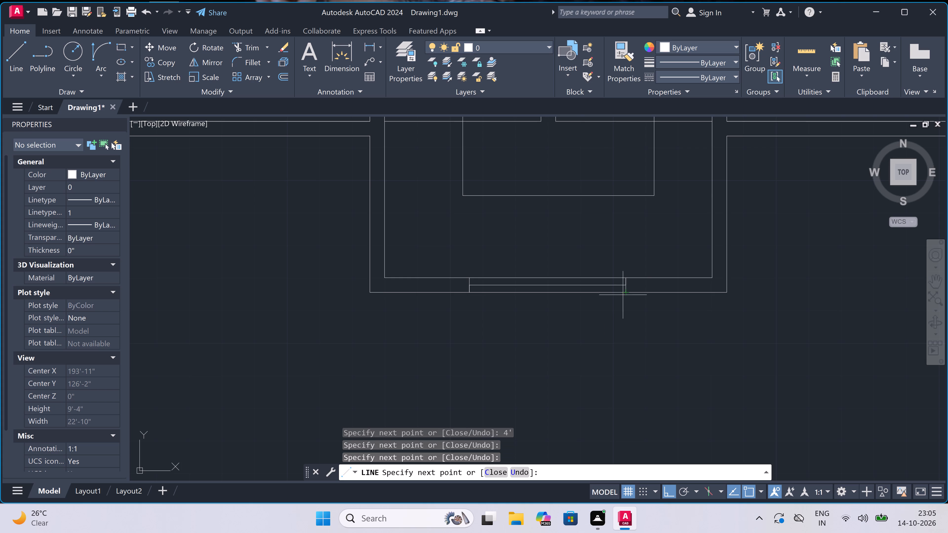
key(Escape)
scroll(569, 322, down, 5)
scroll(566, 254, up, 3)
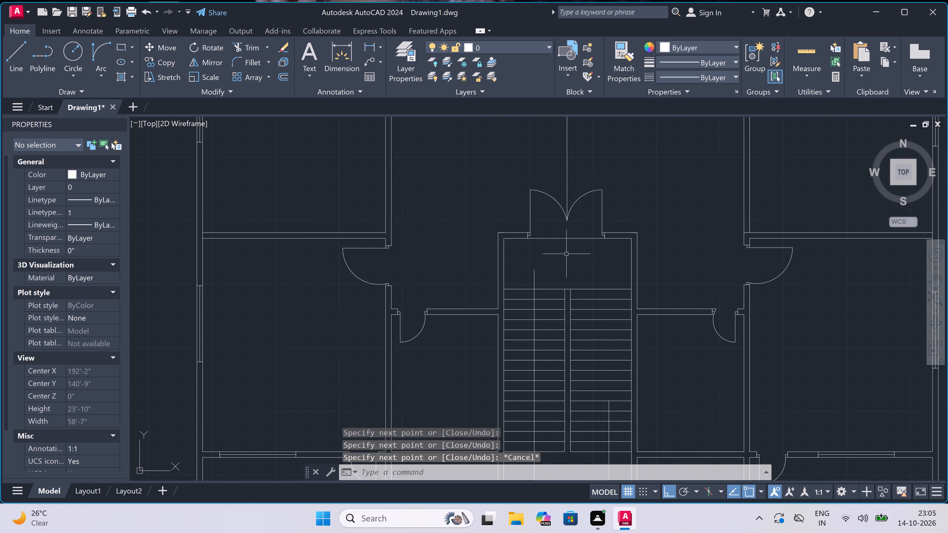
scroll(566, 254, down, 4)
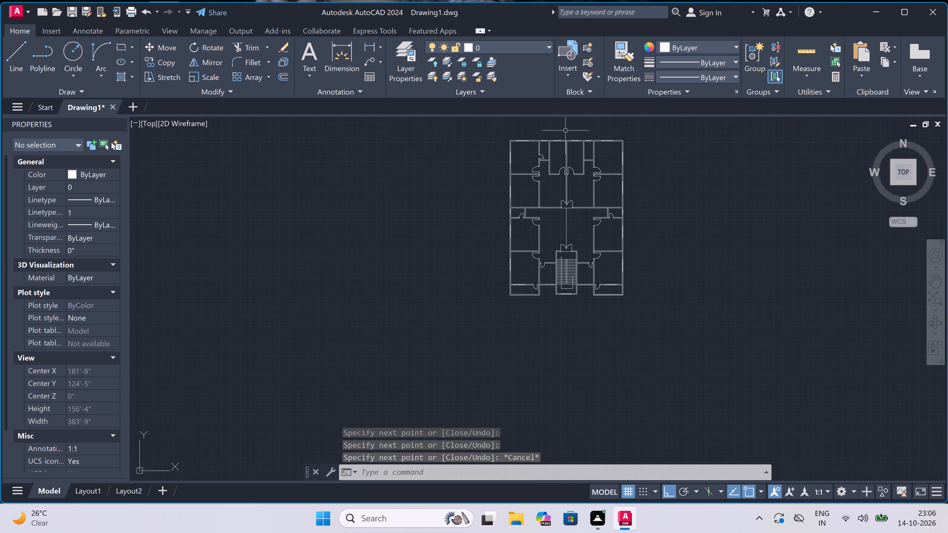
Add a multiline text label reading BEDROOM with 12'0"x14'0" on a second line in the northwest corner room.
scroll(545, 134, up, 4)
scroll(545, 134, down, 2)
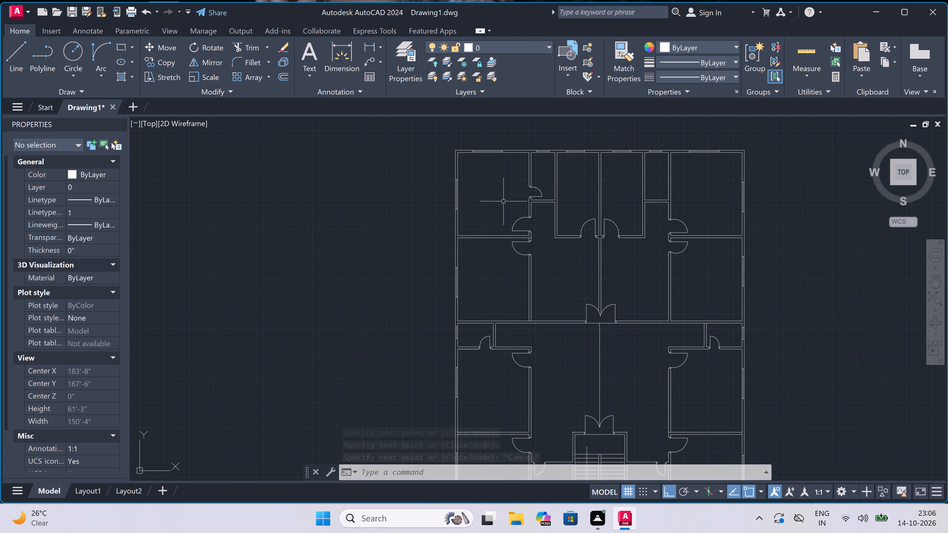
scroll(494, 167, up, 2)
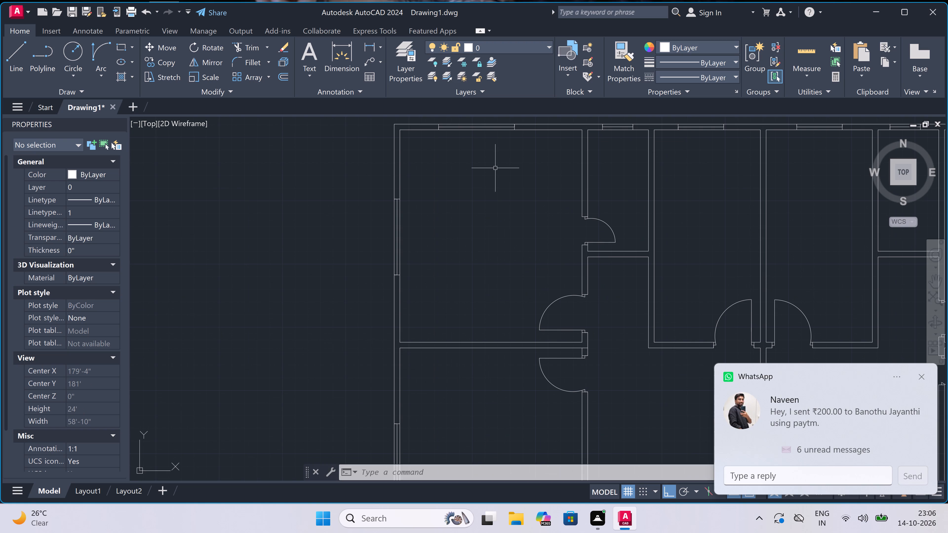
text(mt)
key(space)
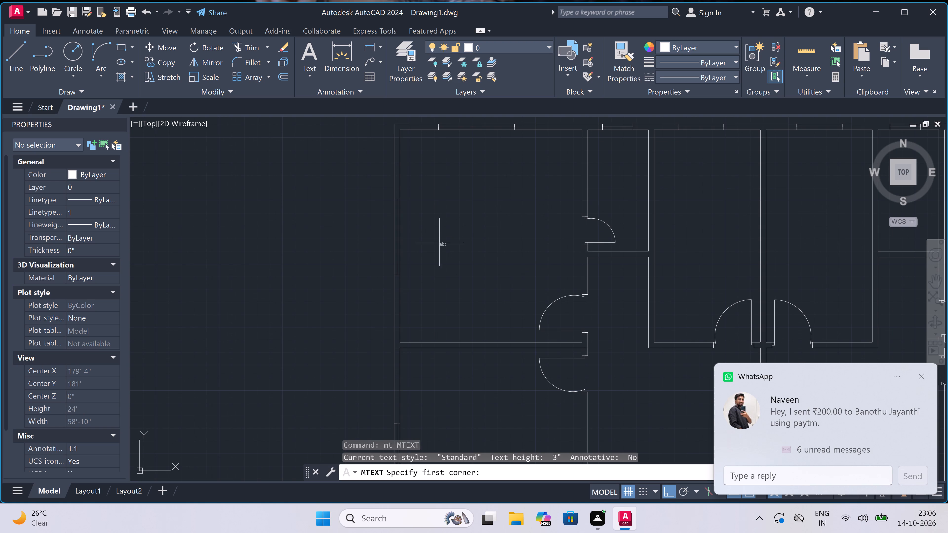
click(426, 240)
click(735, 240)
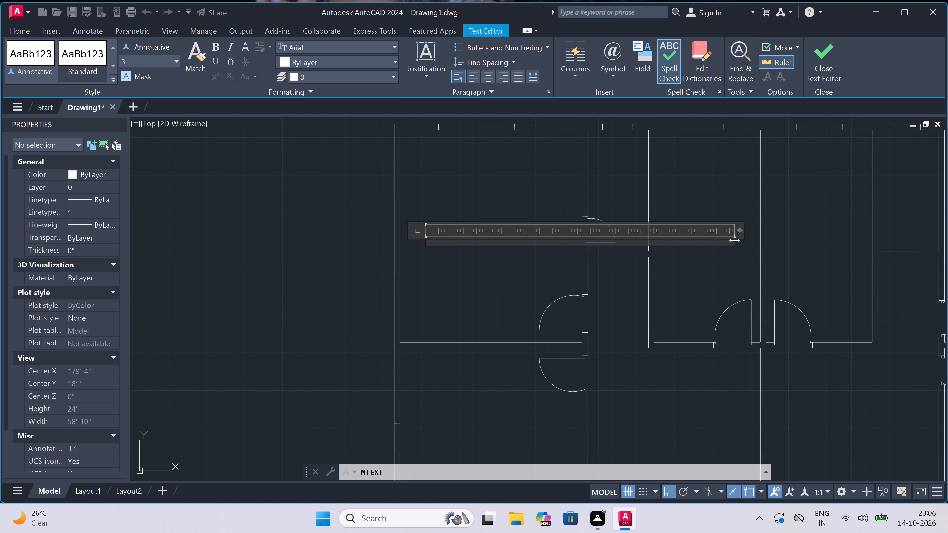
scroll(734, 239, down, 2)
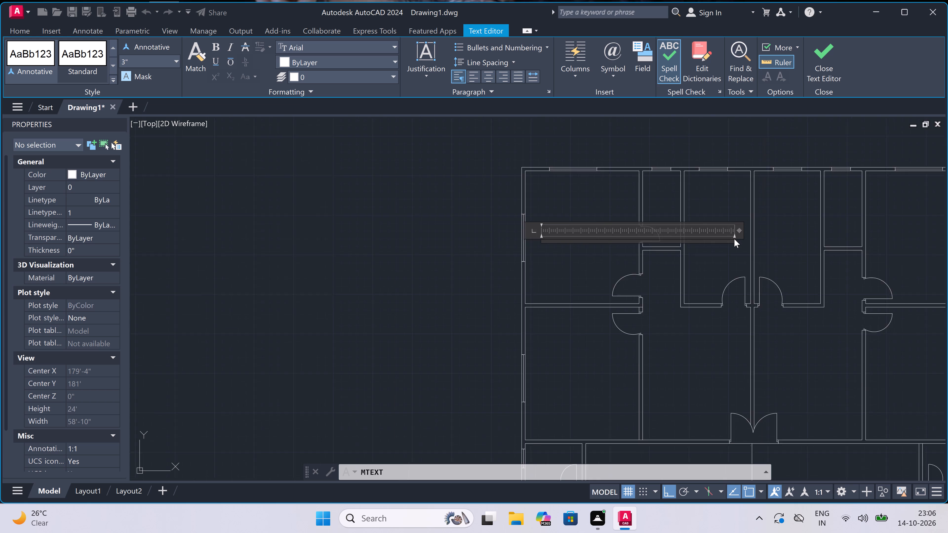
scroll(734, 239, up, 1)
scroll(438, 243, down, 1)
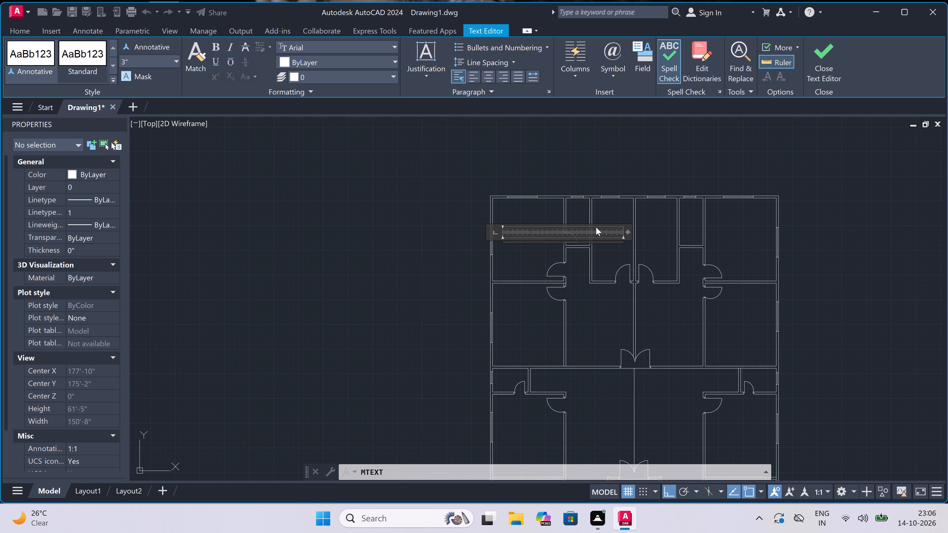
scroll(584, 229, up, 3)
scroll(555, 223, down, 2)
scroll(515, 224, up, 2)
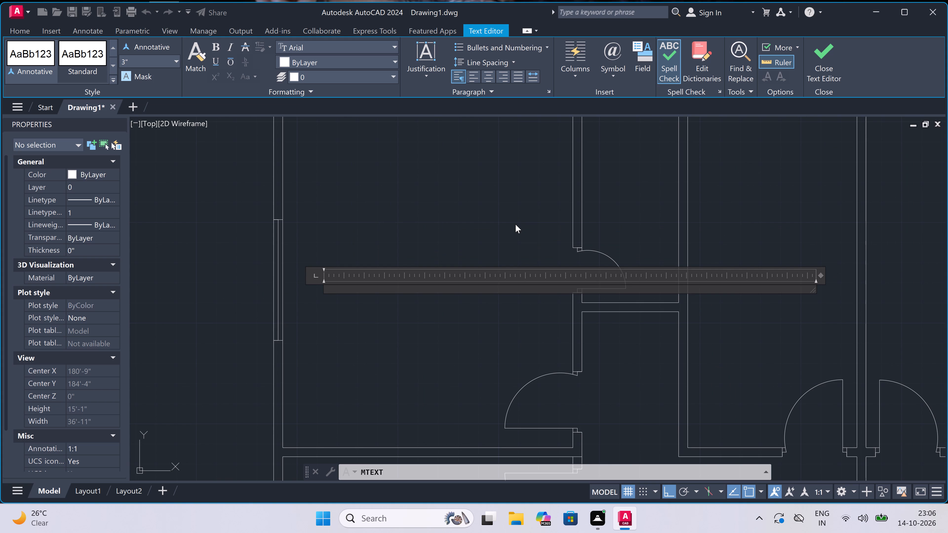
text(BEDROOM)
key(Return)
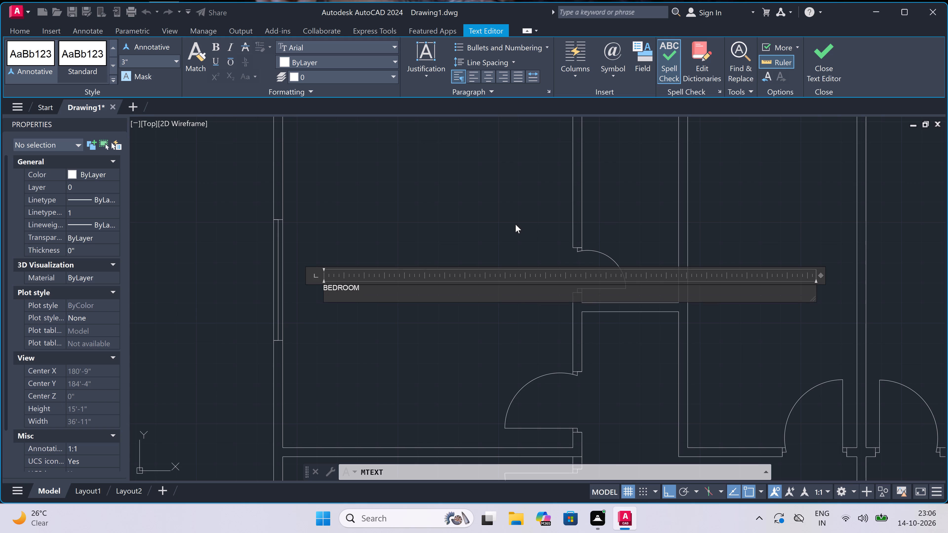
text(12'0)
text("x)
text(14'0")
click(350, 358)
Add a multiline text label reading TOILET with 4'0"x6'0" beneath it in the narrow room east of the northwest bedroom.
scroll(367, 315, down, 4)
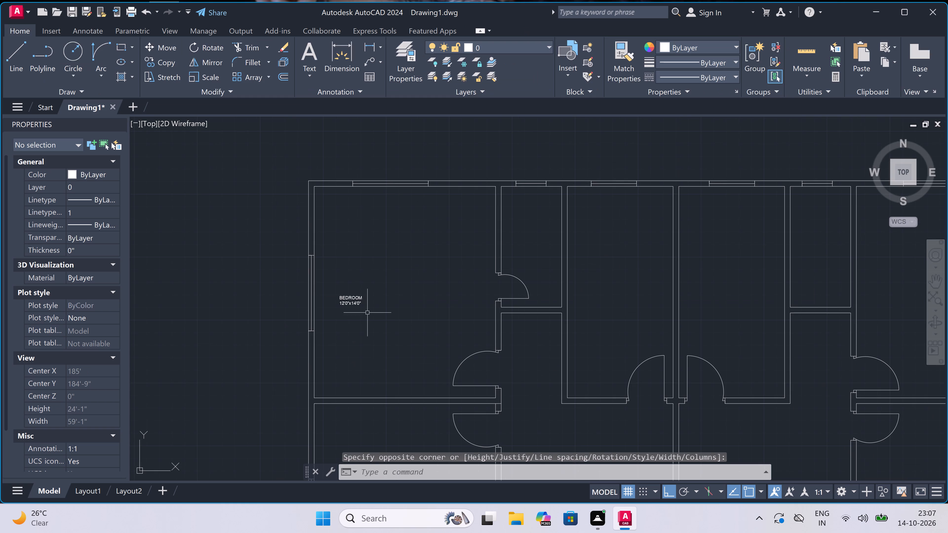
scroll(405, 253, down, 3)
key(space)
scroll(459, 241, up, 4)
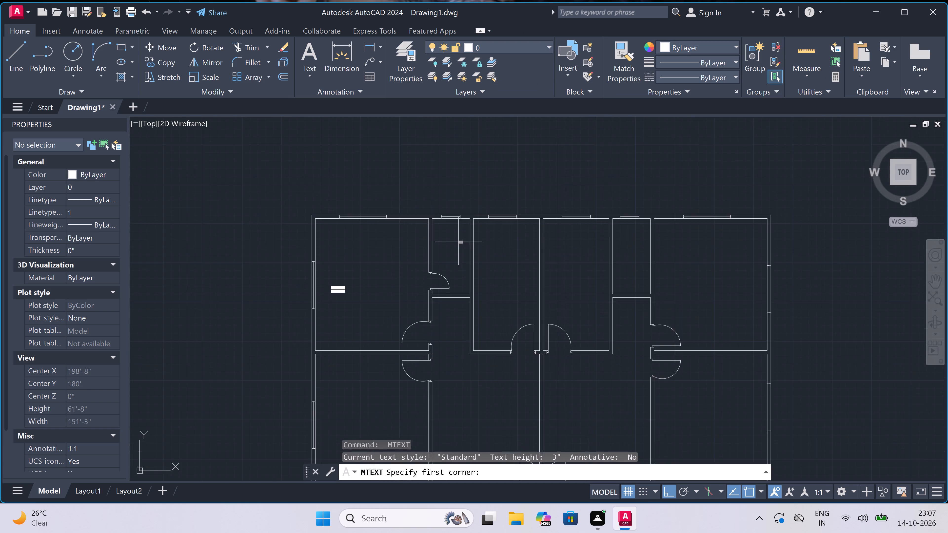
drag(372, 289, 384, 286)
click(702, 293)
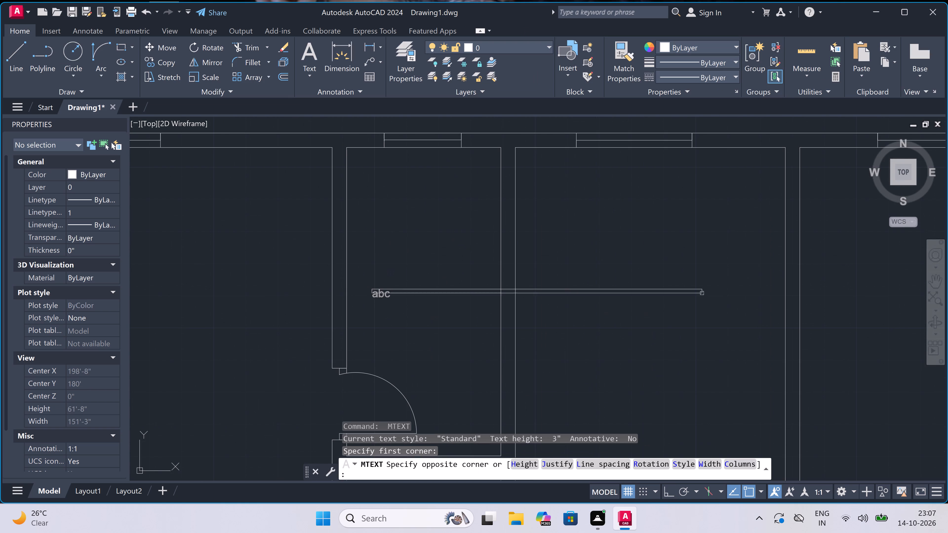
text(TOILE)
key(t)
key(Return)
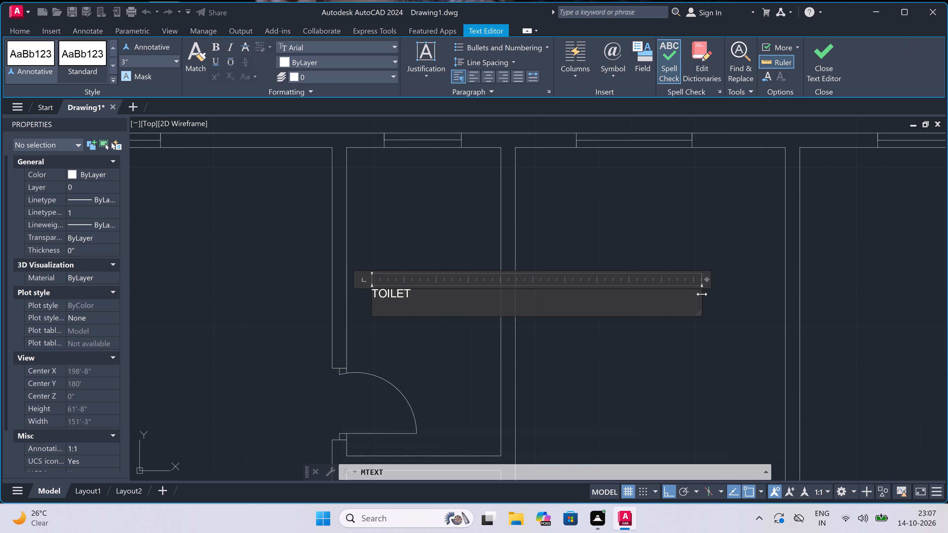
text(4'0)
text(6'0")
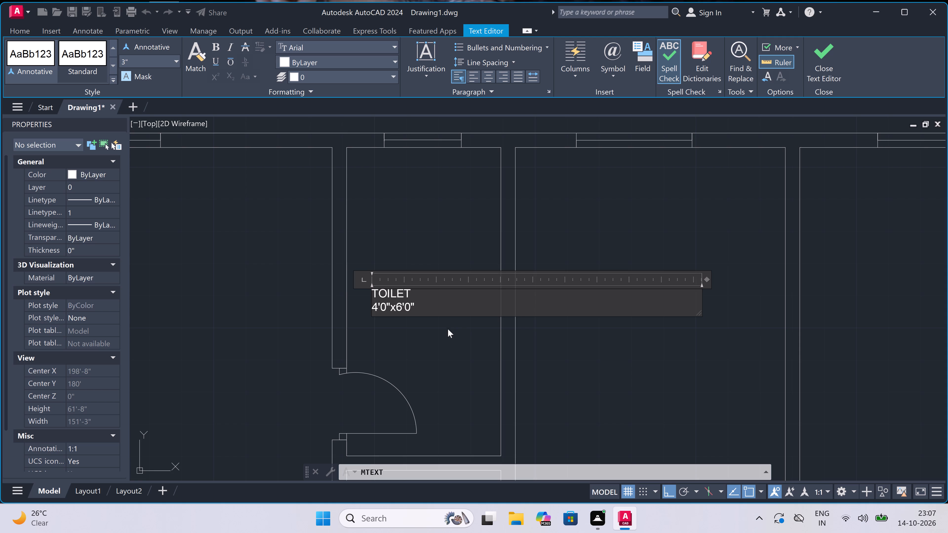
click(447, 330)
Add a multiline text label reading KITCHEN with 7'0"x13'0" beneath it in the room east of the toilet.
scroll(447, 314, down, 5)
key(space)
scroll(469, 315, up, 2)
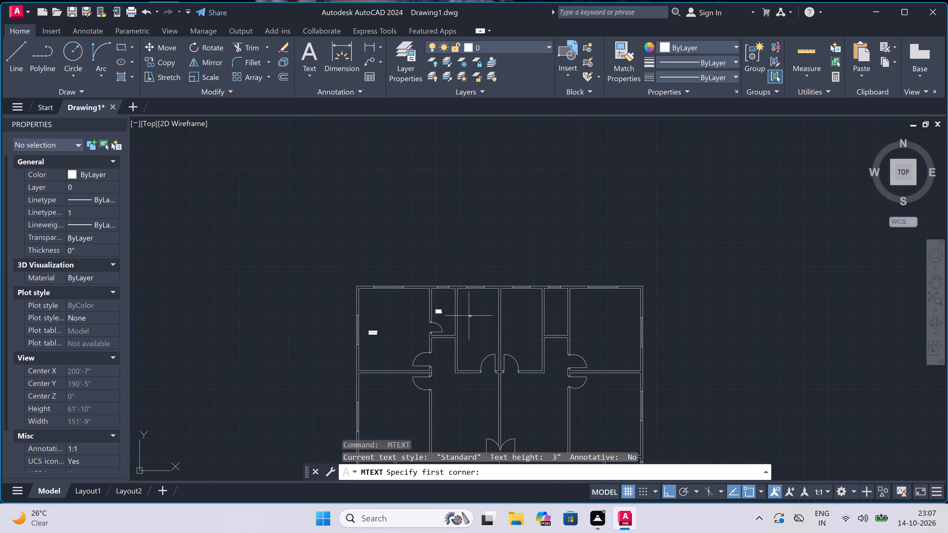
scroll(469, 315, up, 1)
drag(469, 315, 494, 320)
click(729, 357)
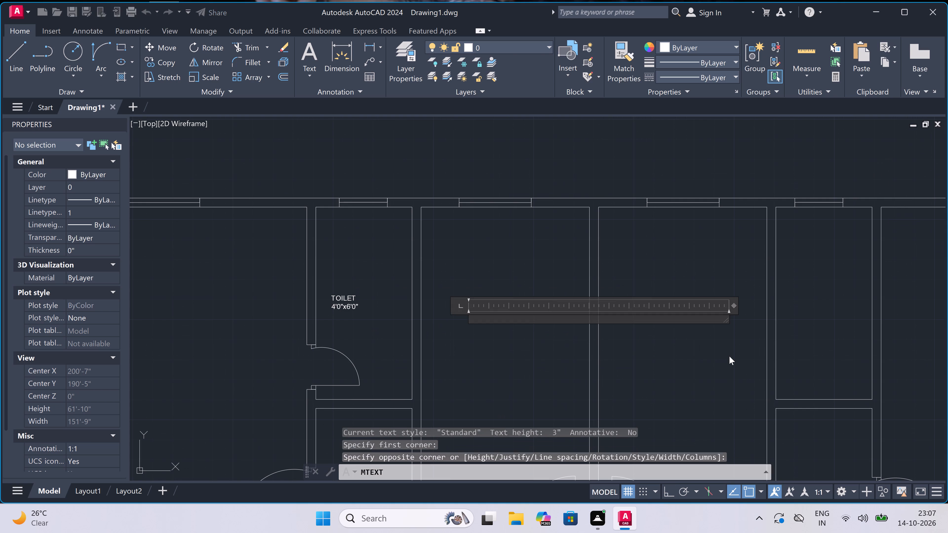
text(KITCHEN)
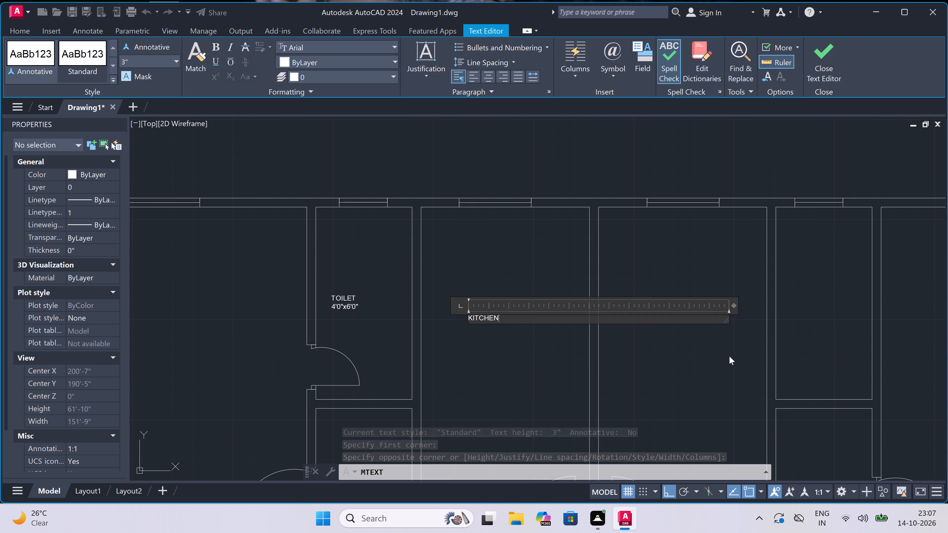
key(Return)
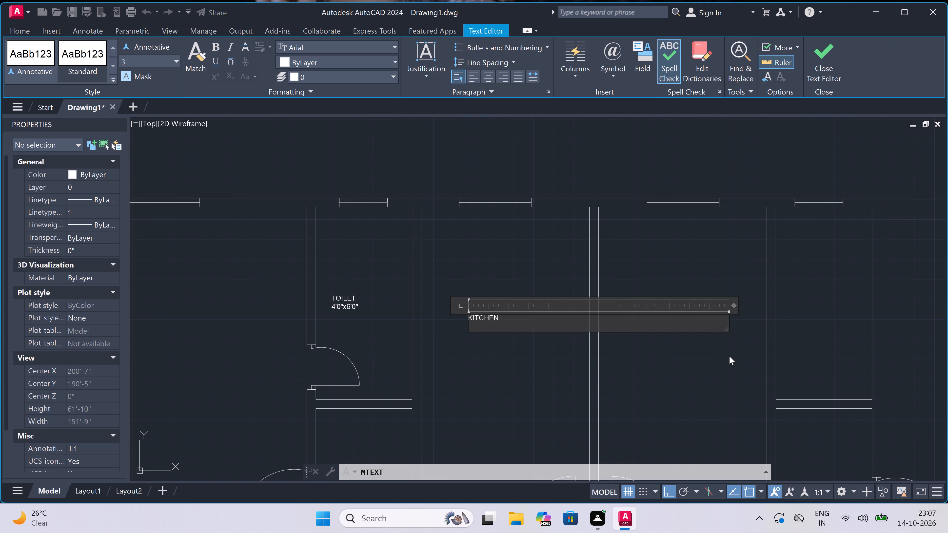
text(7'0)
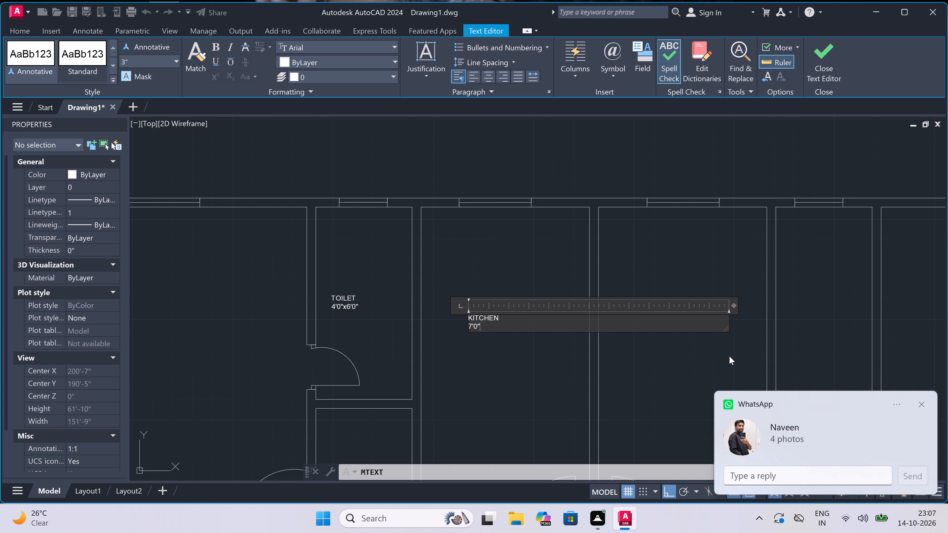
key(x)
text(13'0")
click(471, 369)
Add a multiline text label reading BEDROOM with 7'0"x13'0" beneath it in the room east of the kitchen.
scroll(476, 328, down, 5)
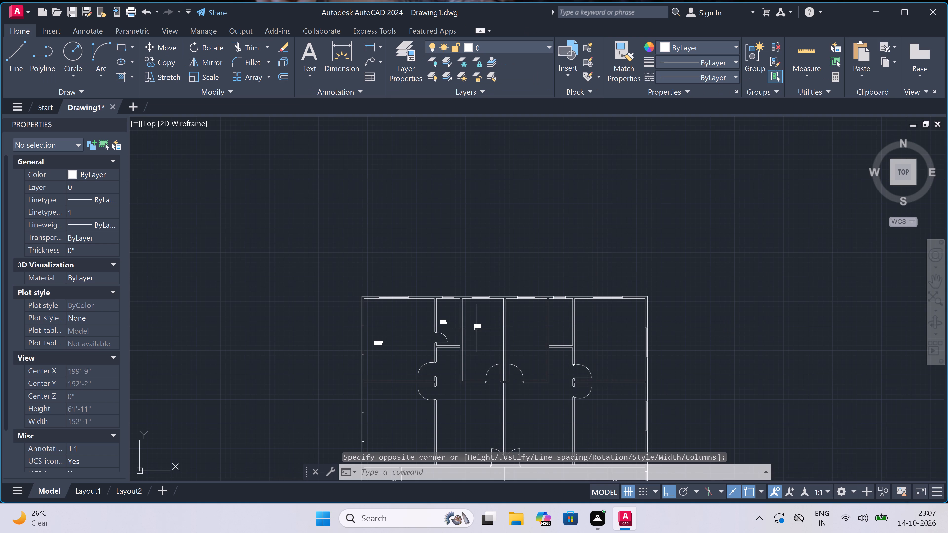
scroll(511, 335, up, 3)
key(space)
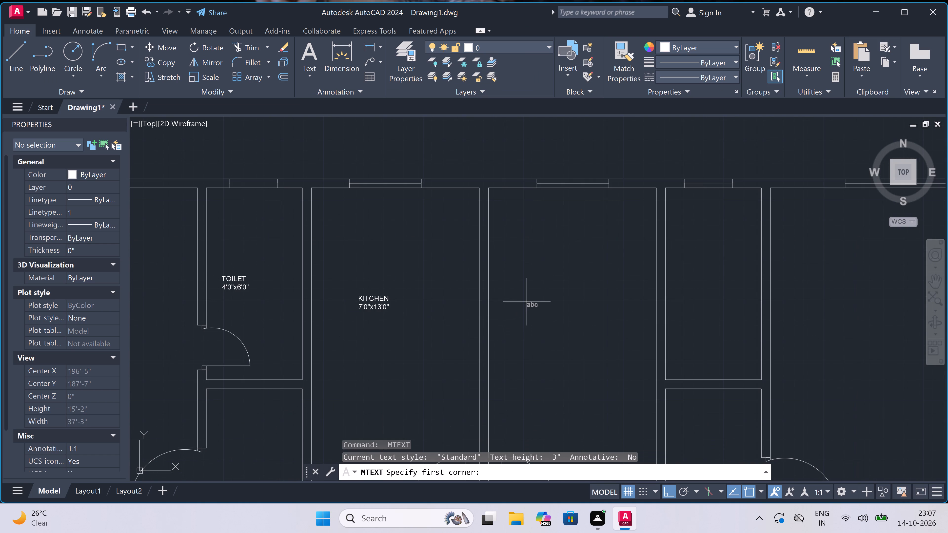
drag(552, 302, 559, 302)
click(766, 302)
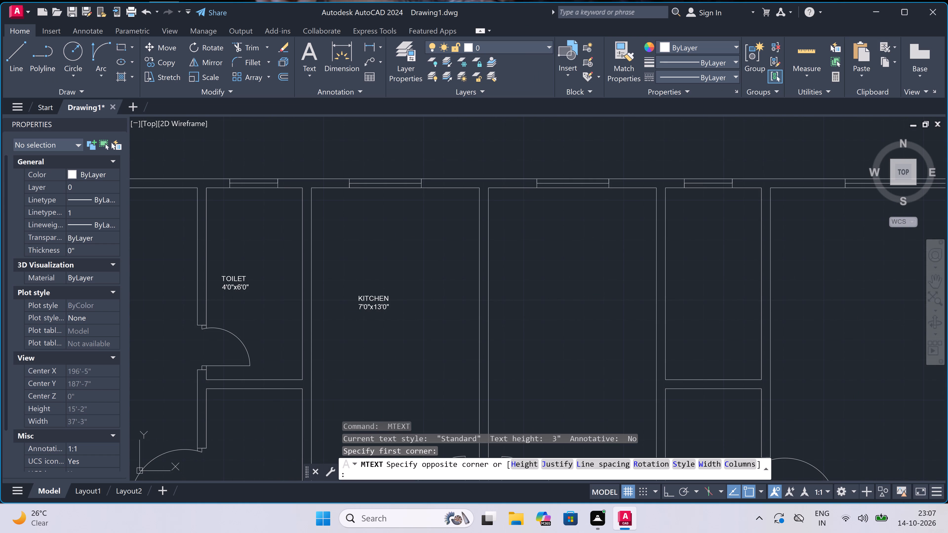
text(BEDROOM)
key(Return)
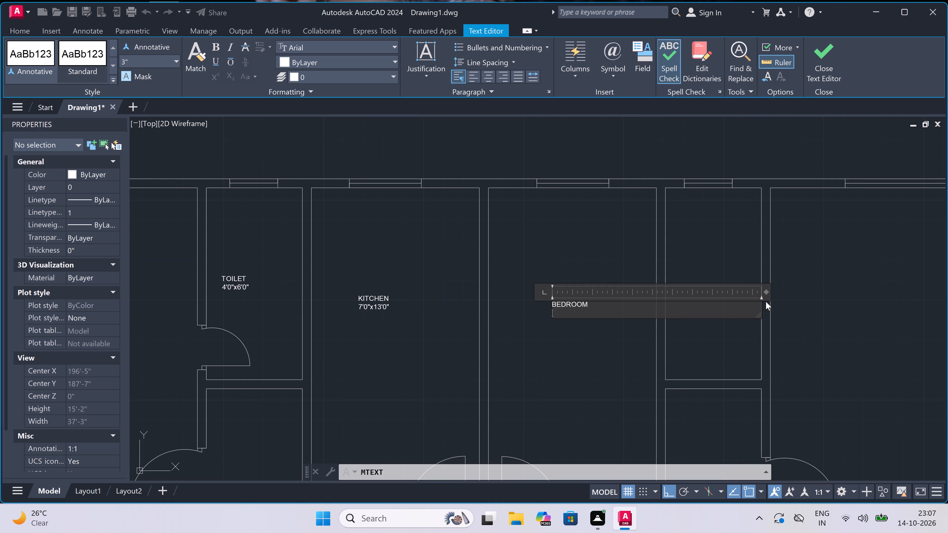
text(7'0)
key(x)
text(13'0")
click(611, 334)
Place an empty multiline text box in the narrow room east of the 7'0"x13'0" bedroom.
scroll(538, 271, down, 3)
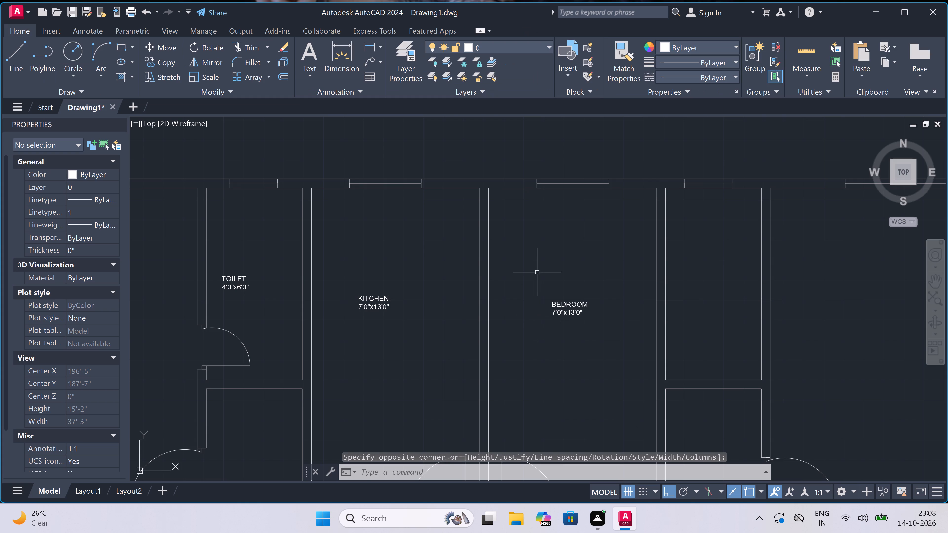
key(space)
scroll(603, 270, up, 2)
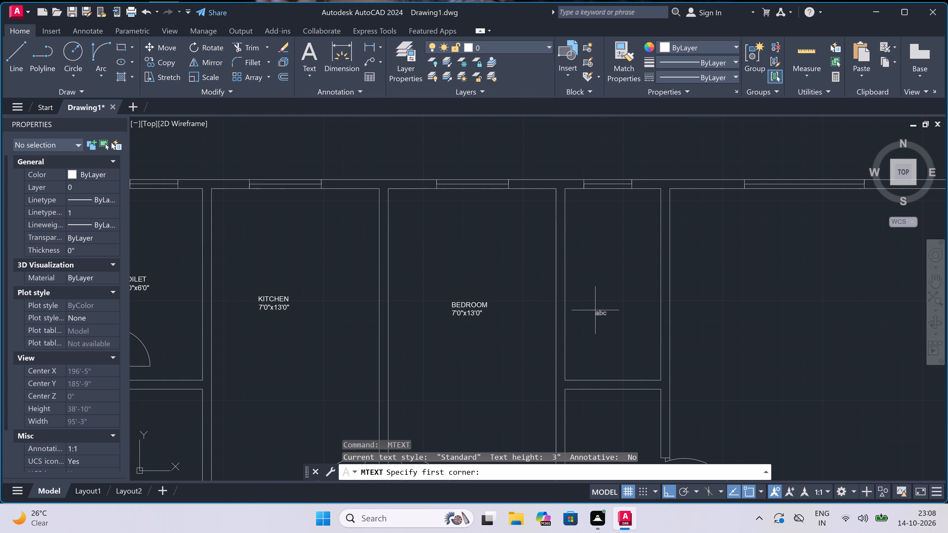
click(597, 307)
click(780, 269)
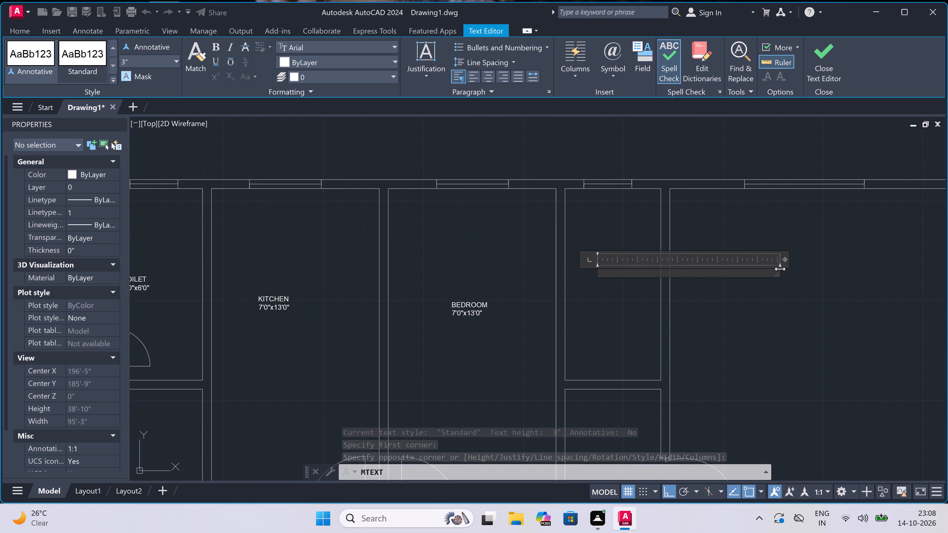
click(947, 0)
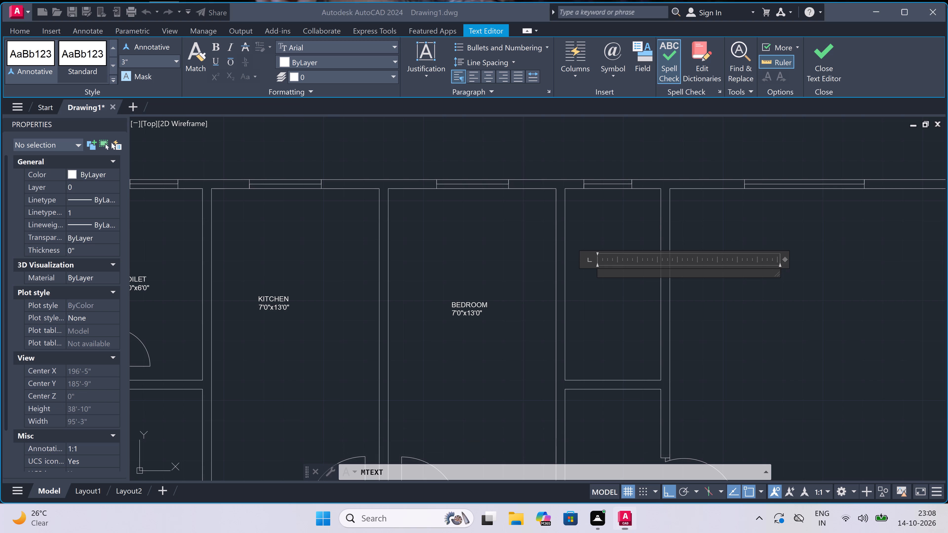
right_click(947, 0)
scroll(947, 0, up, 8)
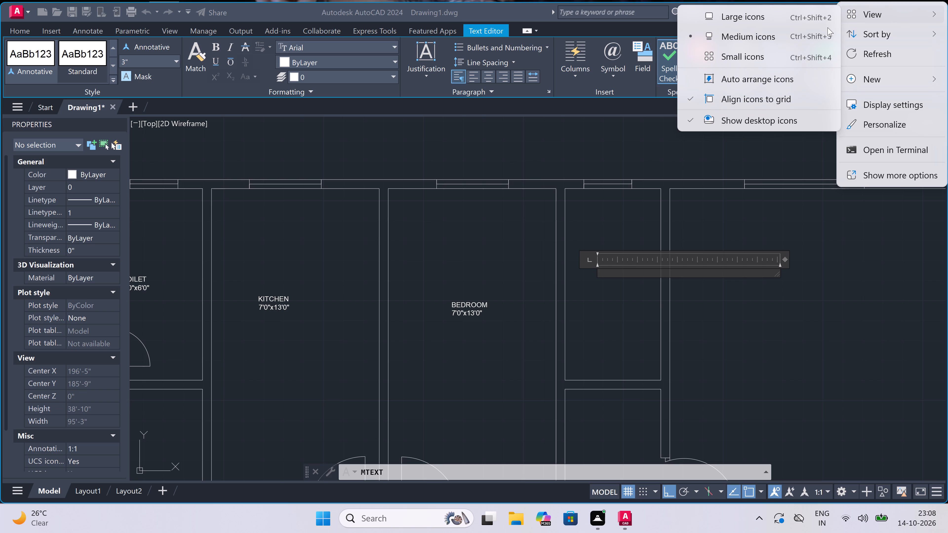
Fill the empty text box with TOILET and 4'0"x6'0" beneath it to label the narrow room east of the 7'0"x13'0" bedroom.
drag(947, 468, 945, 470)
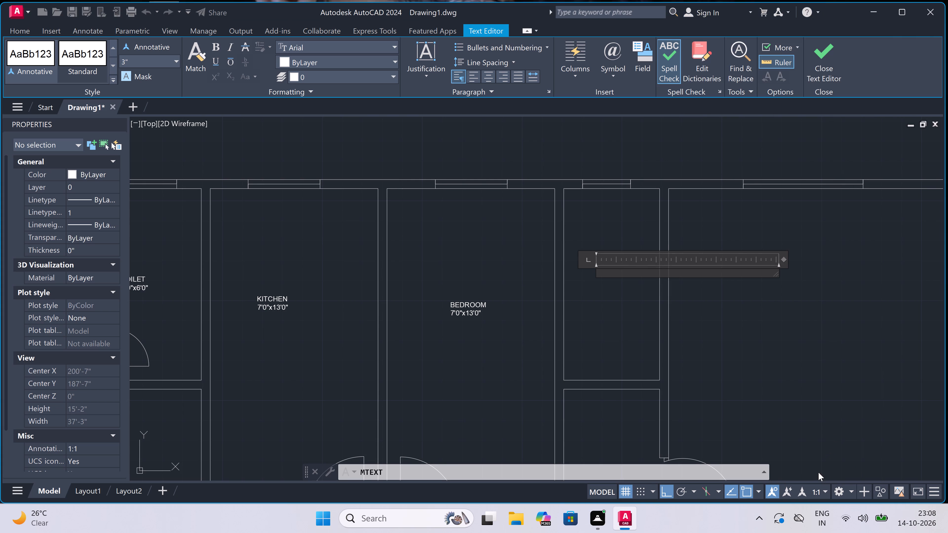
key(t)
text(OI)
key(l)
text(ET)
key(Return)
key(4)
key(apostrophe)
key(0)
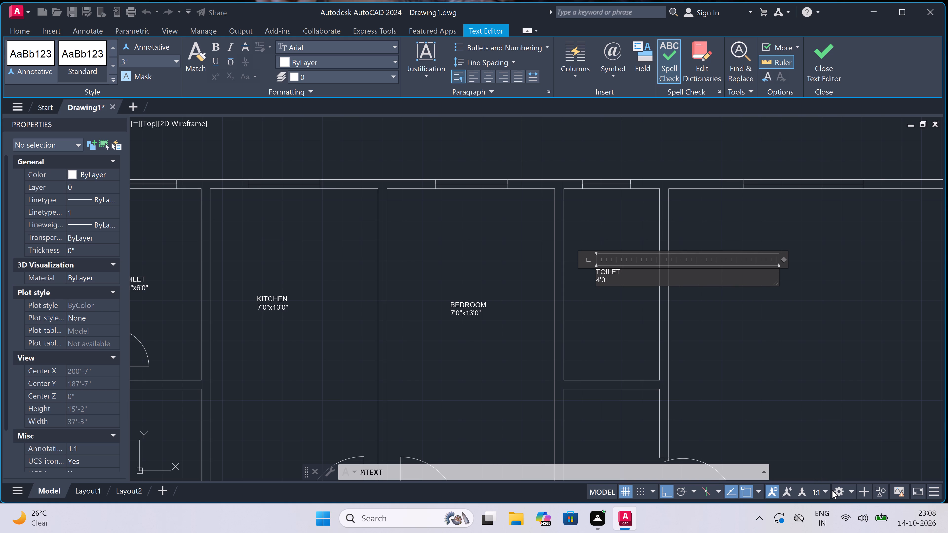
key(shift+quotedbl)
key(x)
key(6)
key(apostrophe)
key(0)
key(shift+quotedbl)
click(463, 261)
Add a multiline text label reading BEDROOM with 12'0"x14'0" beneath it in the northeast corner room.
scroll(463, 259, down, 4)
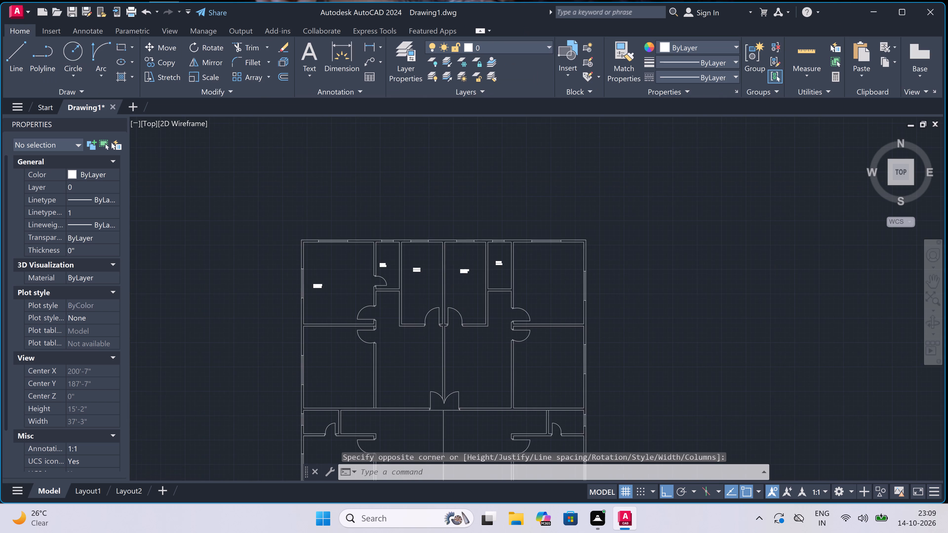
key(space)
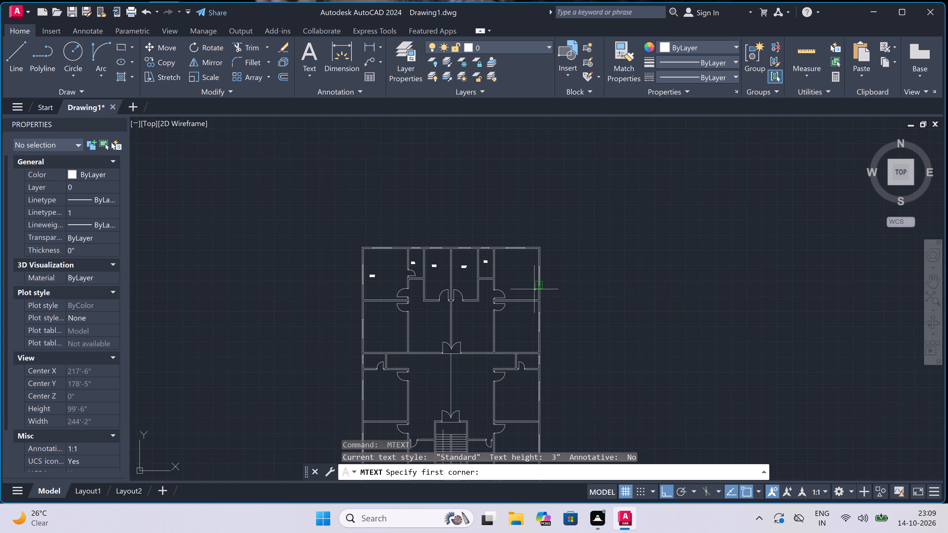
scroll(517, 290, up, 3)
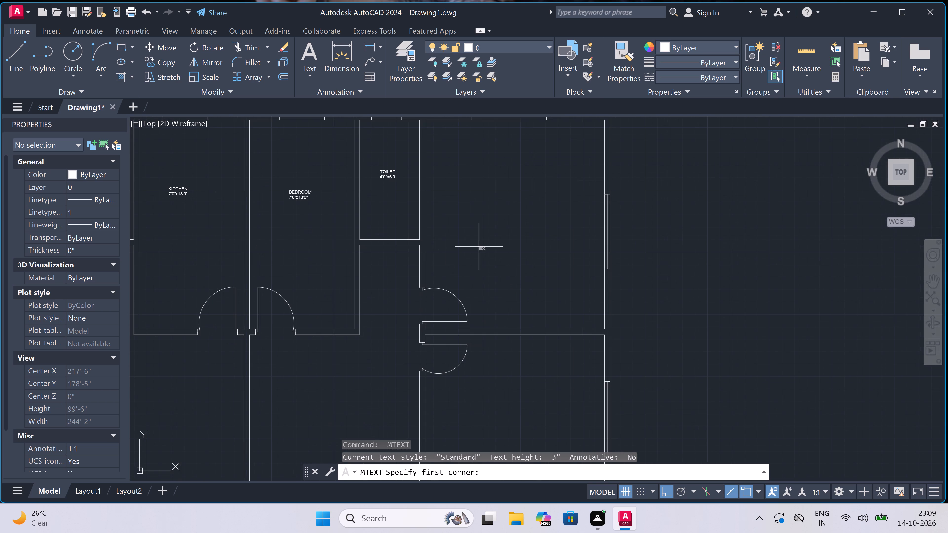
drag(474, 247, 483, 249)
click(761, 275)
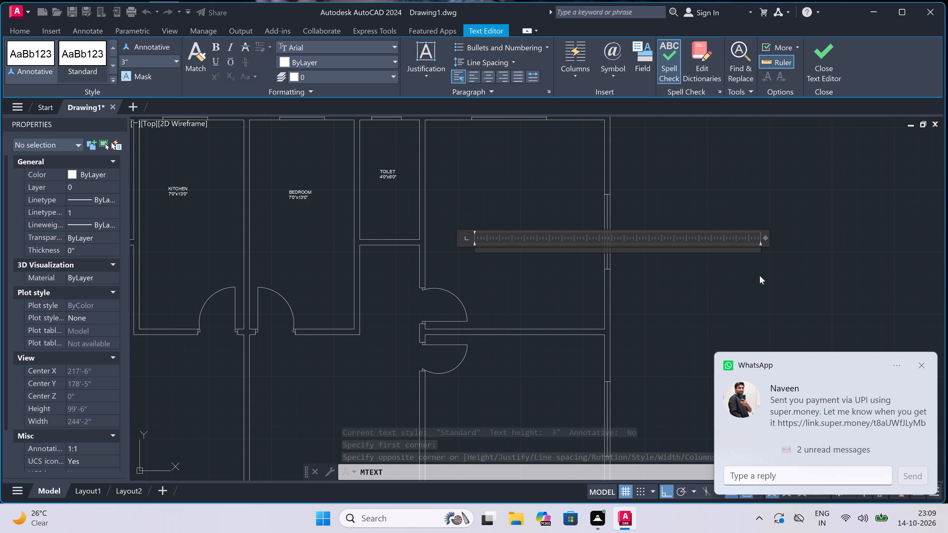
text(BE)
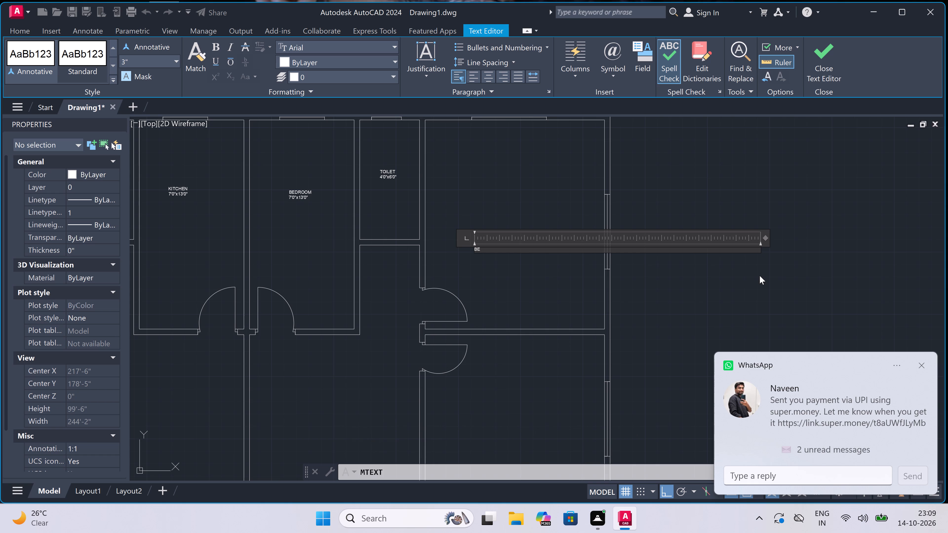
text(DROOM)
key(Return)
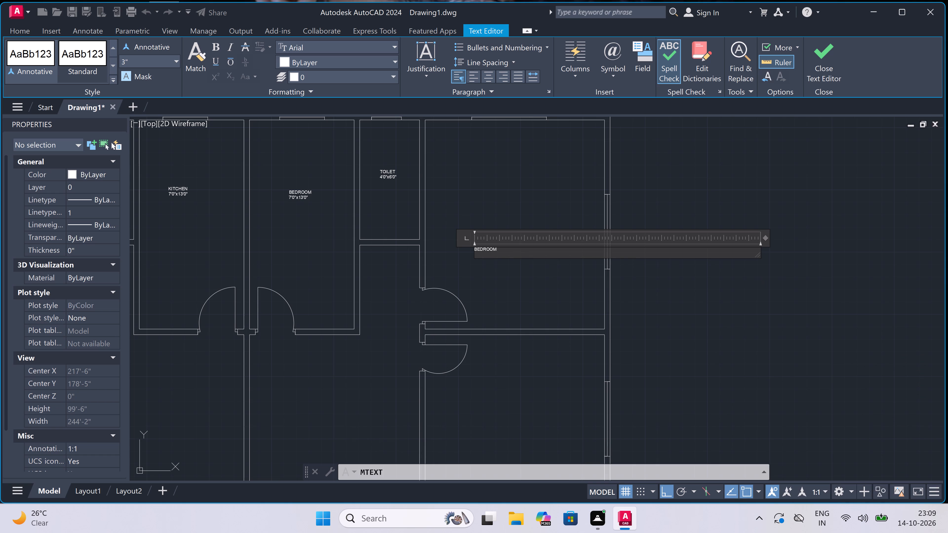
text(12)
text('0)
text(14'0")
click(540, 294)
Add a multiline text label reading BEDROOM with 12'0"x14'0" beneath it in the room directly south of the northeast bedroom.
key(space)
scroll(536, 285, down, 2)
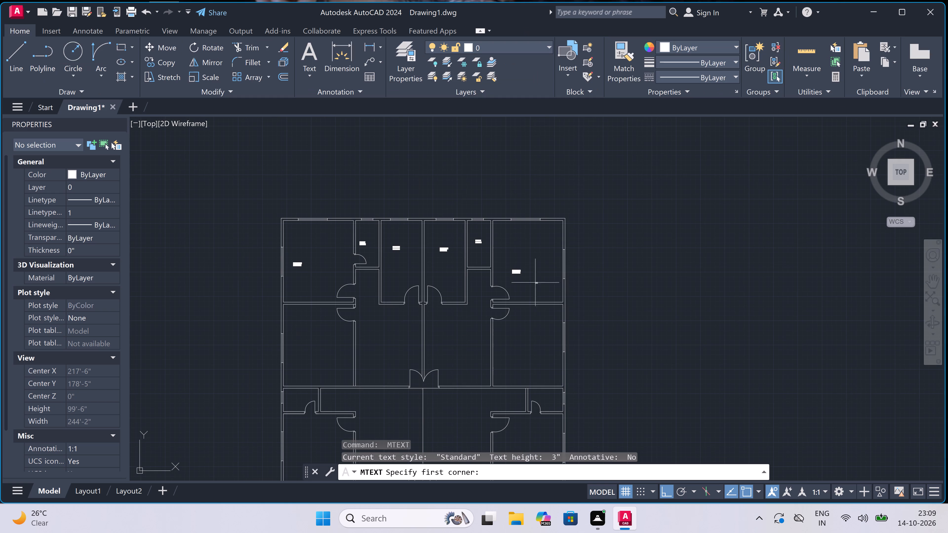
scroll(517, 383, up, 2)
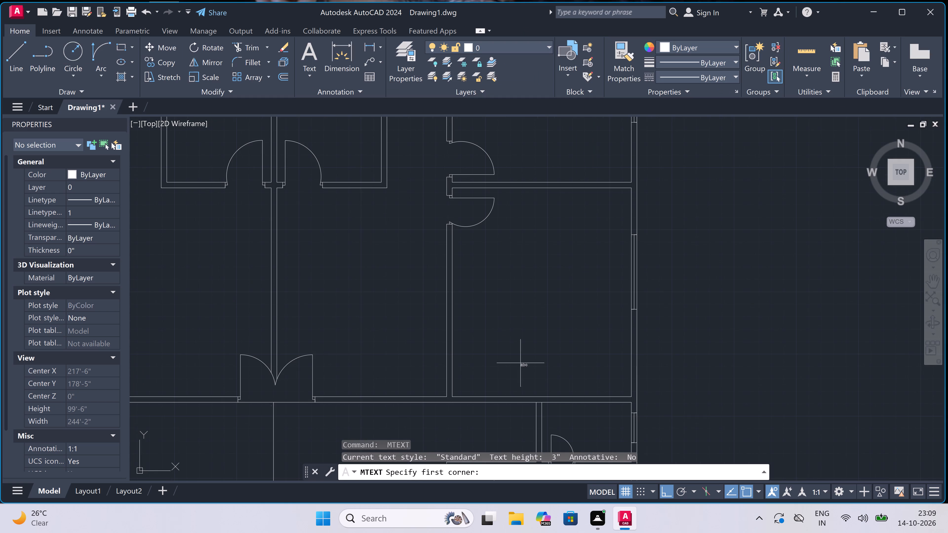
click(481, 278)
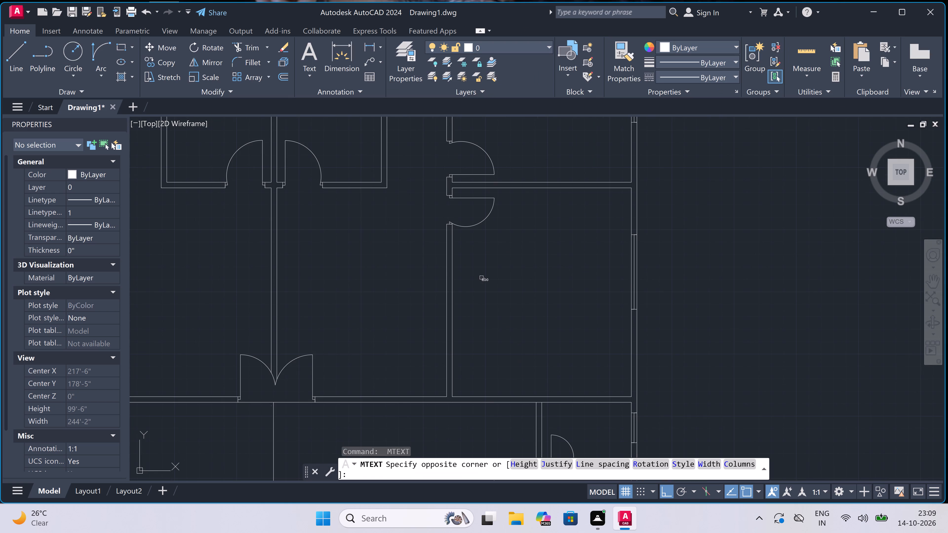
click(758, 286)
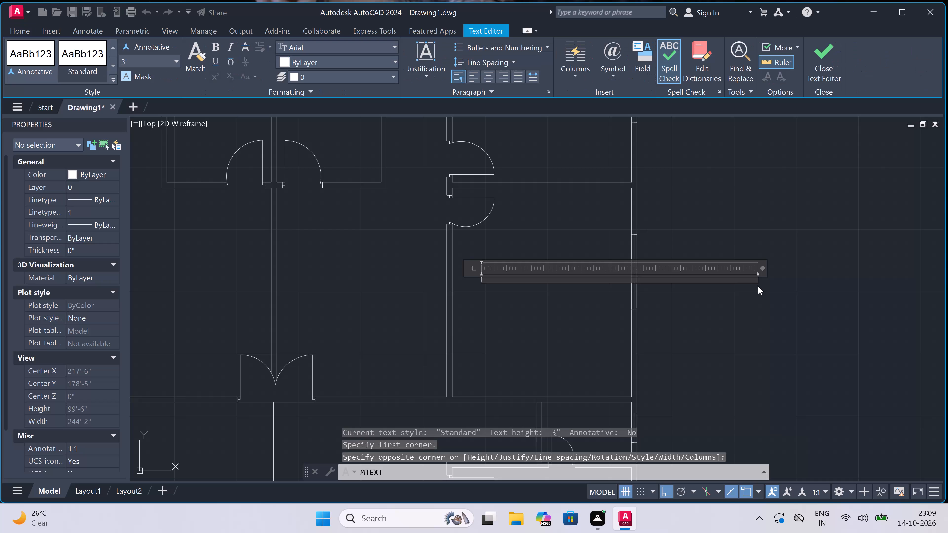
text(BEDROOM)
key(Return)
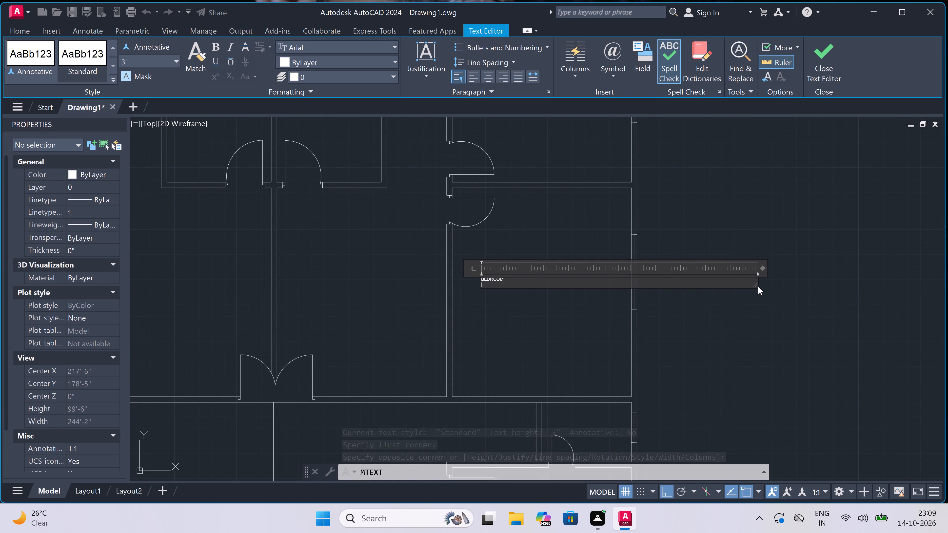
key(1)
text(2'0)
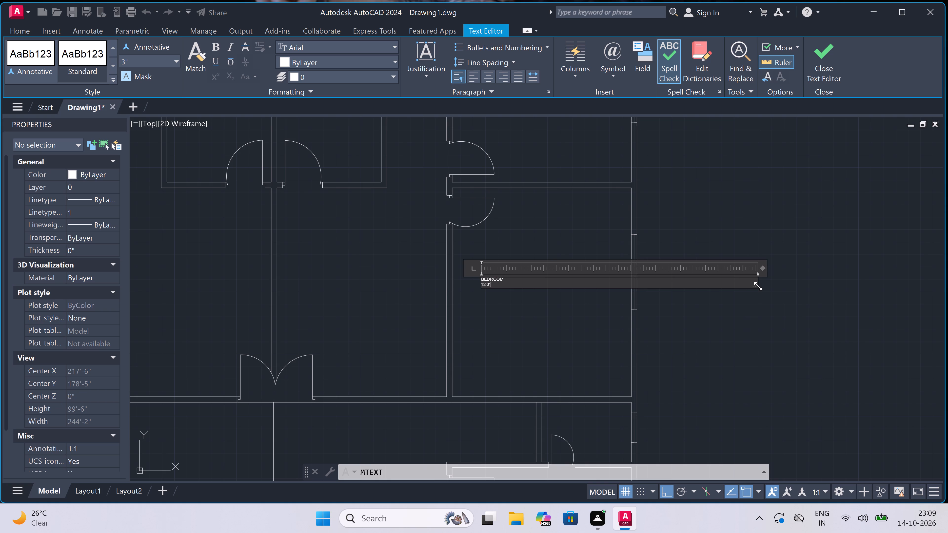
text(14'0")
click(514, 323)
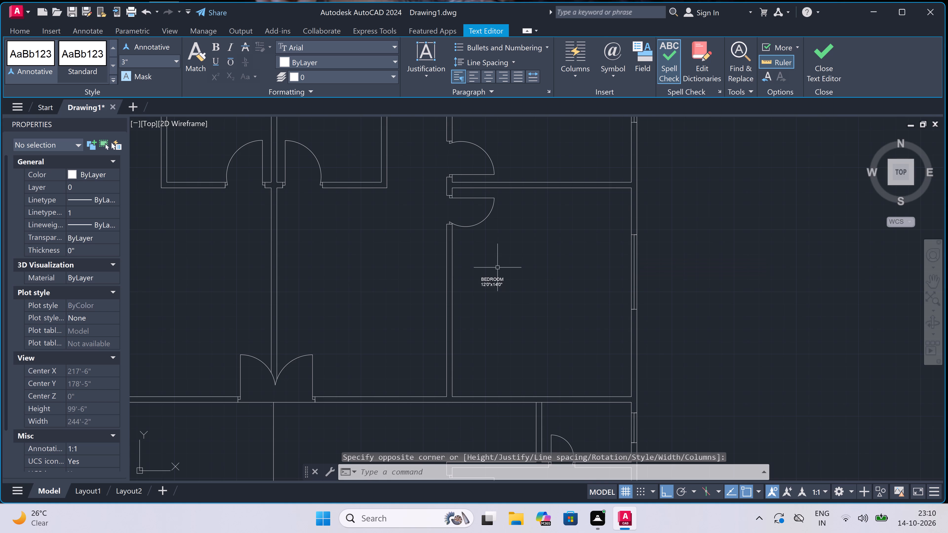
Add a multiline text label reading DINING with 12'4"x14'0" beneath it in the hall just east of the central dividing wall.
scroll(496, 260, down, 3)
key(space)
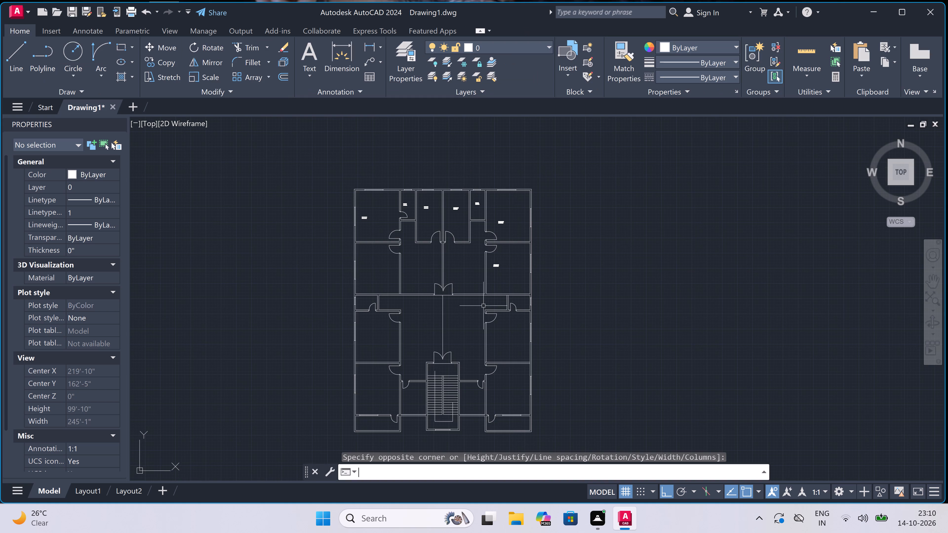
scroll(459, 256, up, 3)
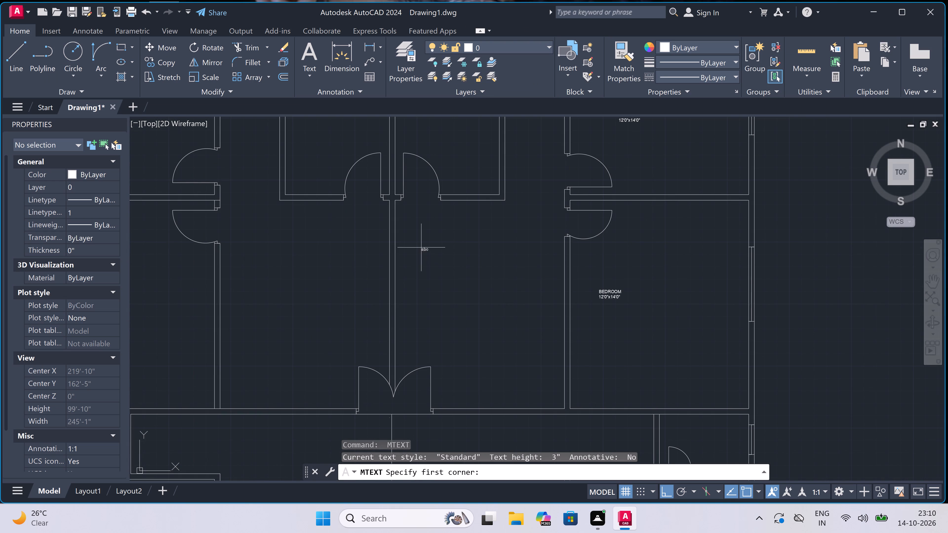
drag(420, 246, 423, 246)
click(697, 238)
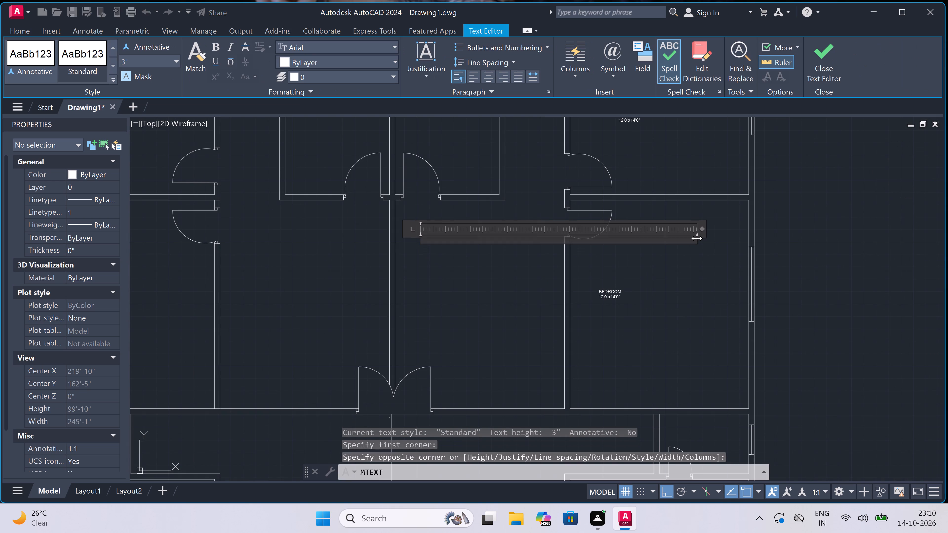
text(DINING)
key(Return)
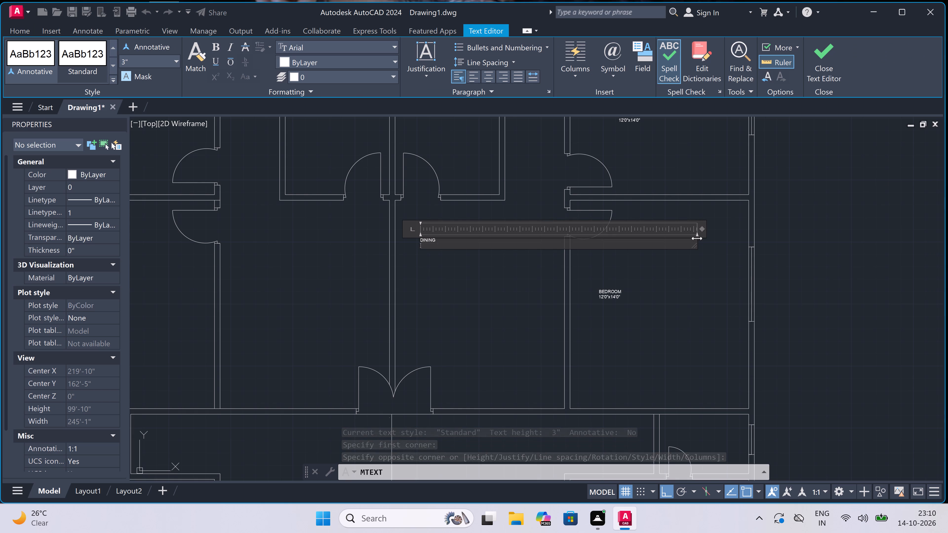
text(12'4)
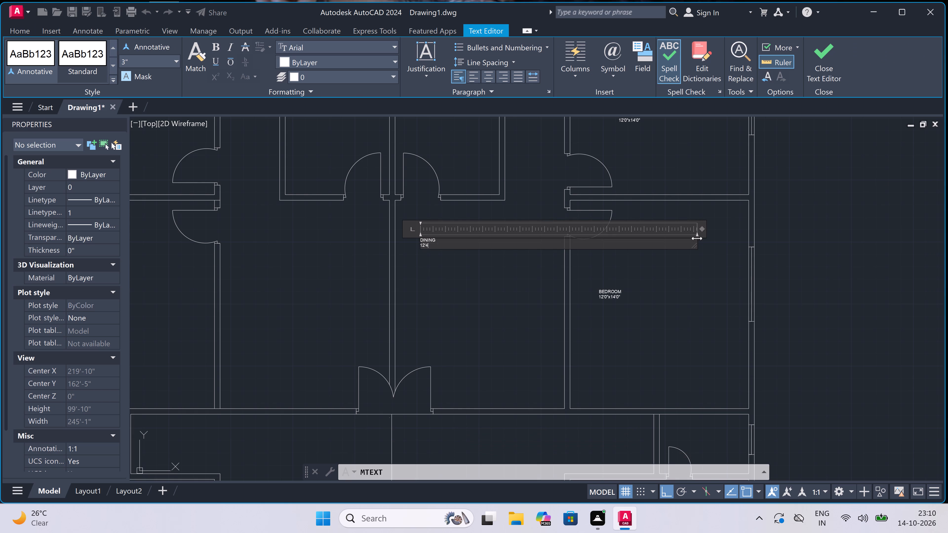
text("x)
text(14'0")
click(444, 280)
Add a multiline text label reading DINING with 12'4"x14'0" beneath it in the hall just west of the central dividing wall.
scroll(443, 277, down, 2)
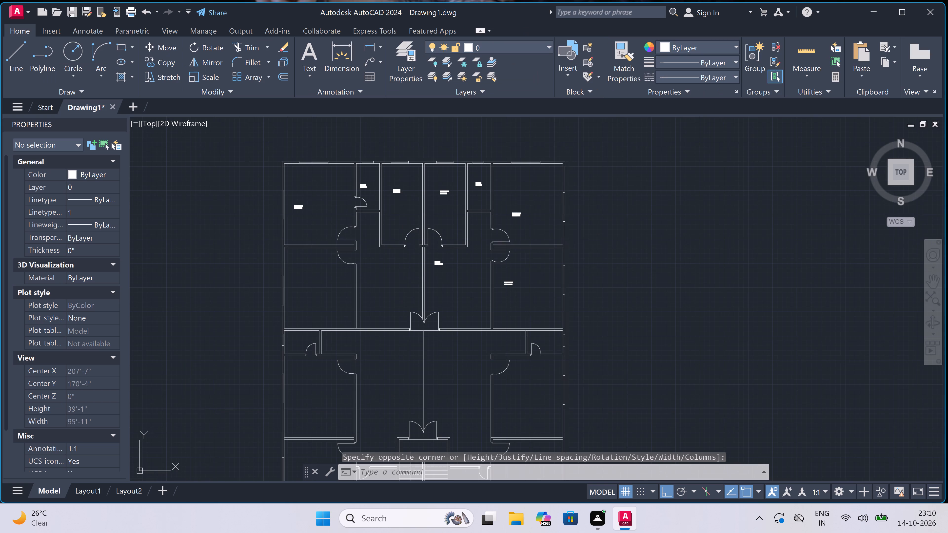
key(space)
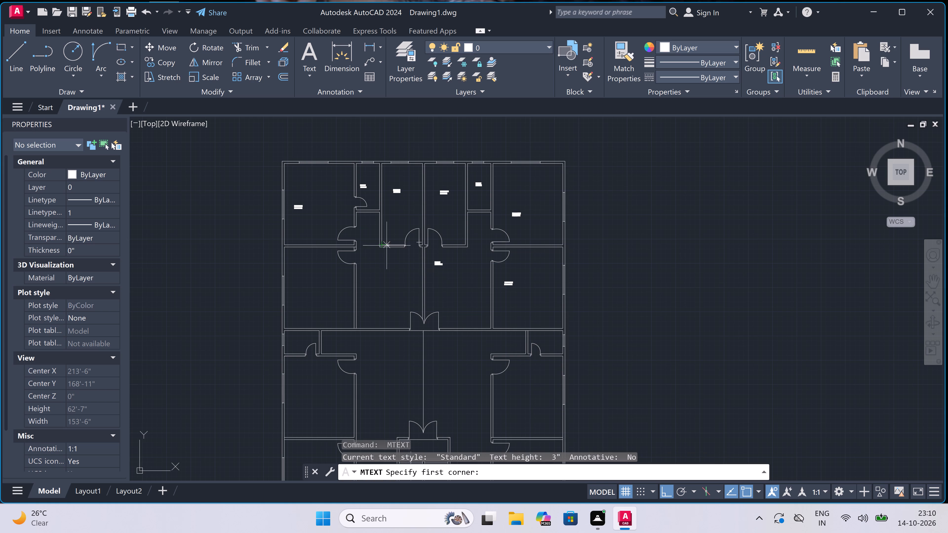
scroll(386, 257, up, 3)
drag(355, 291, 415, 287)
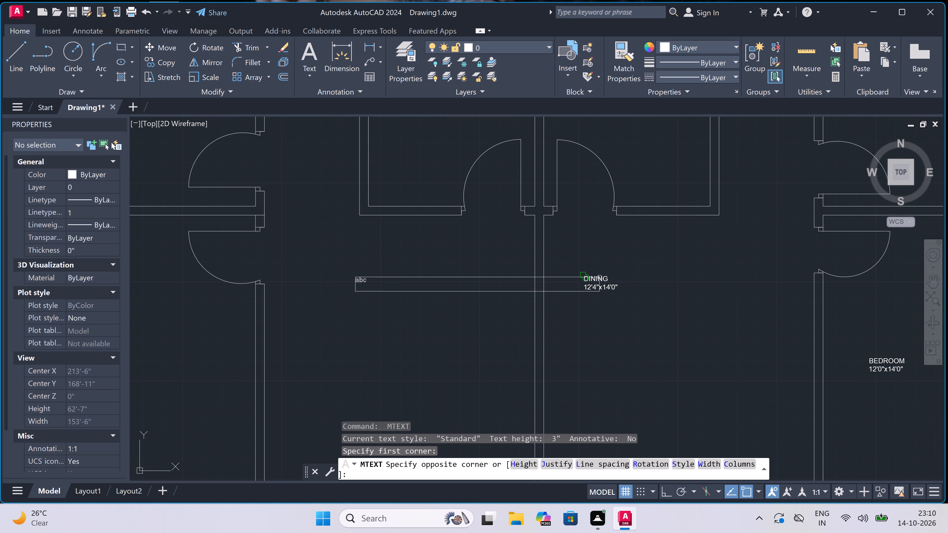
click(599, 277)
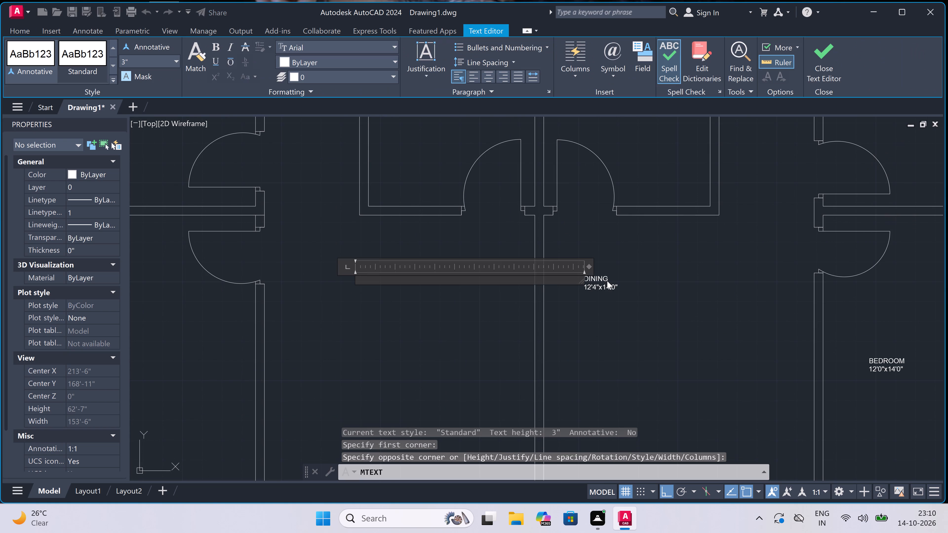
text(DINING)
key(Return)
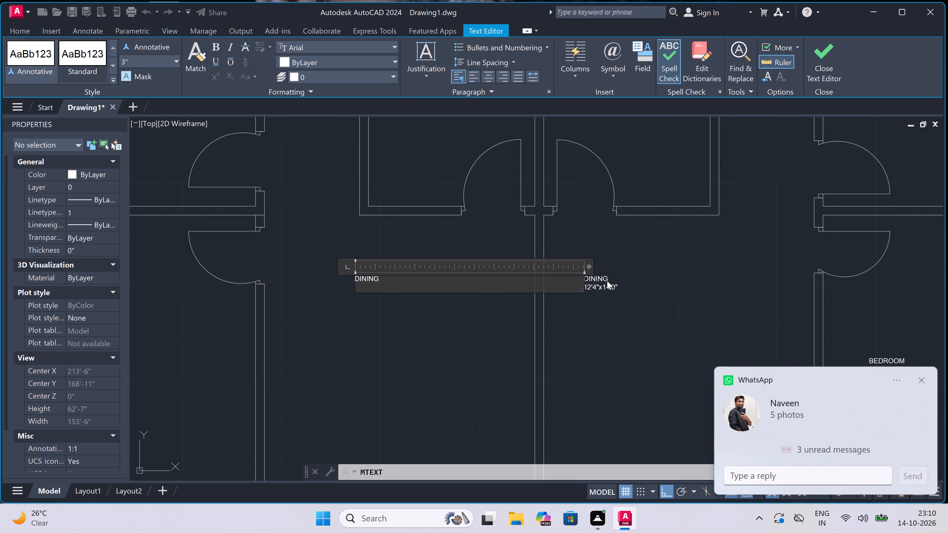
text(12)
key(apostrophe)
key(4)
text("x)
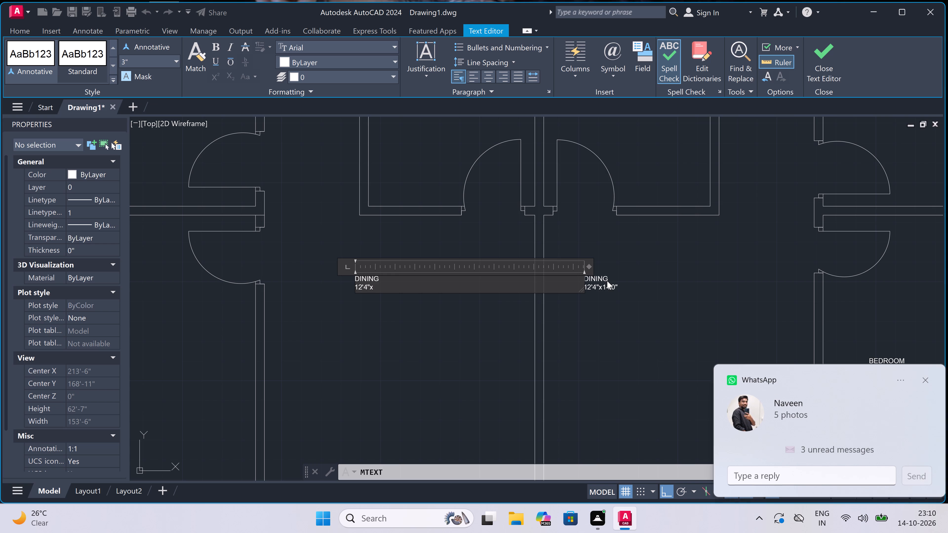
text(14'0)
key(shift+quotedbl)
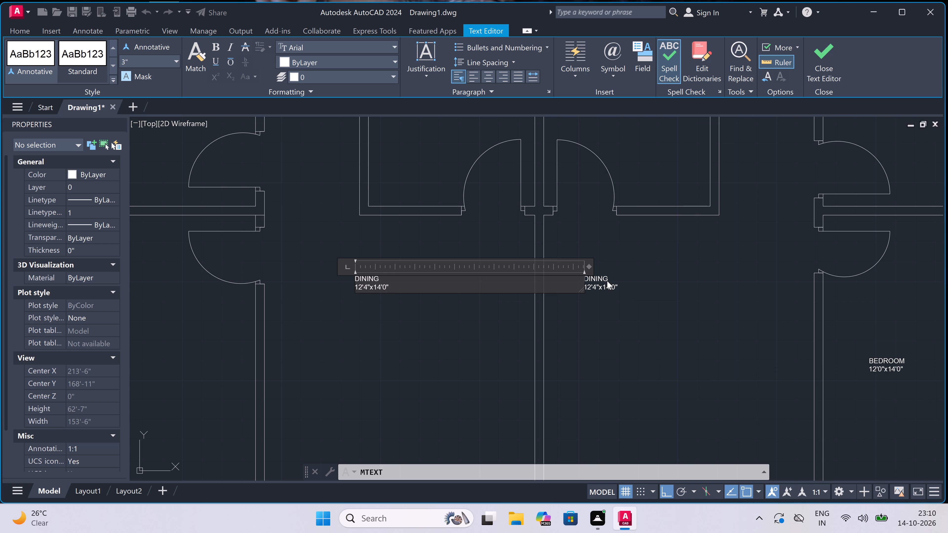
click(410, 310)
Add a multiline text label reading BEDROOM with 12'0"x14'0" beneath it in the room directly south of the northwest bedroom.
key(space)
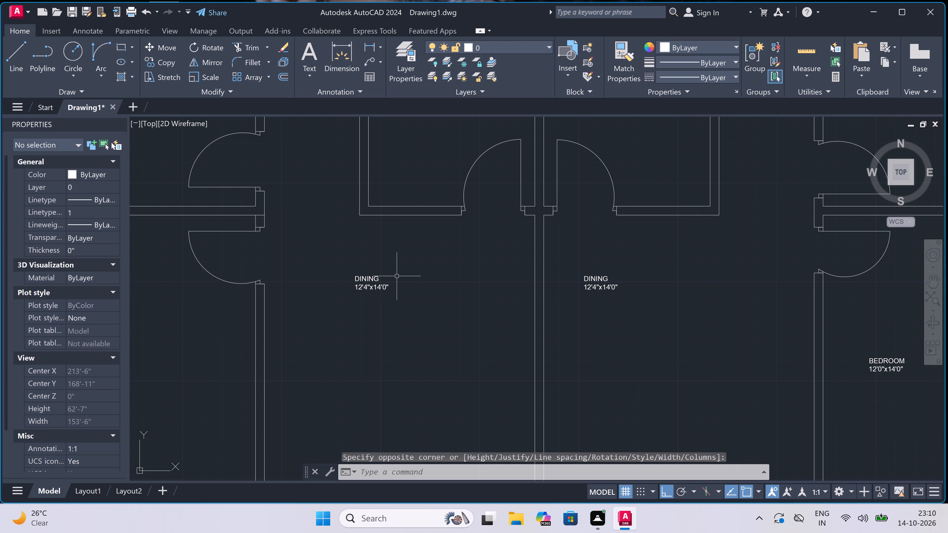
scroll(393, 258, down, 5)
scroll(330, 261, up, 3)
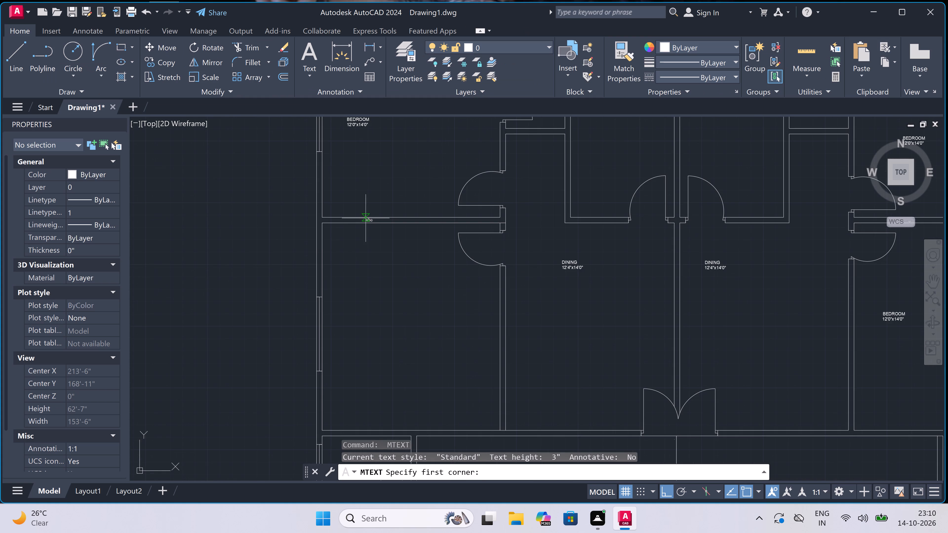
drag(346, 243, 353, 241)
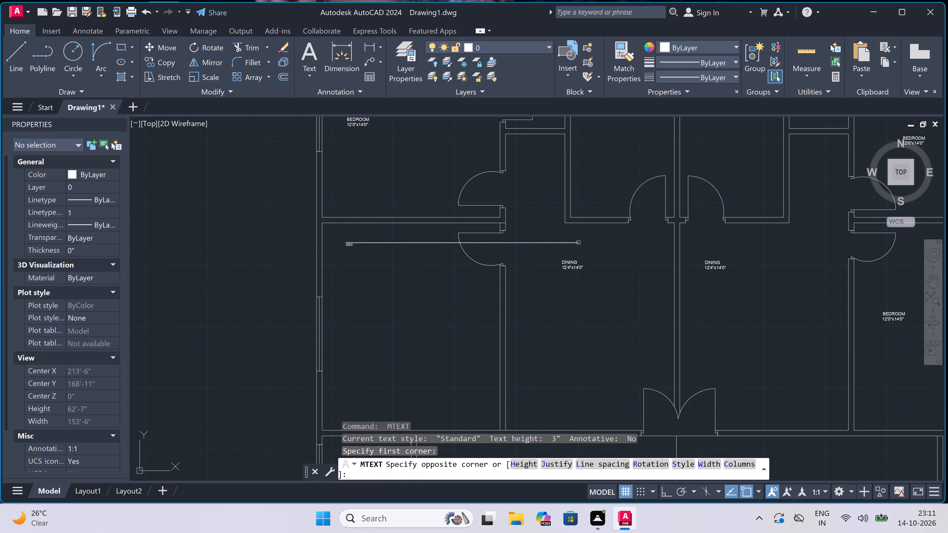
click(663, 230)
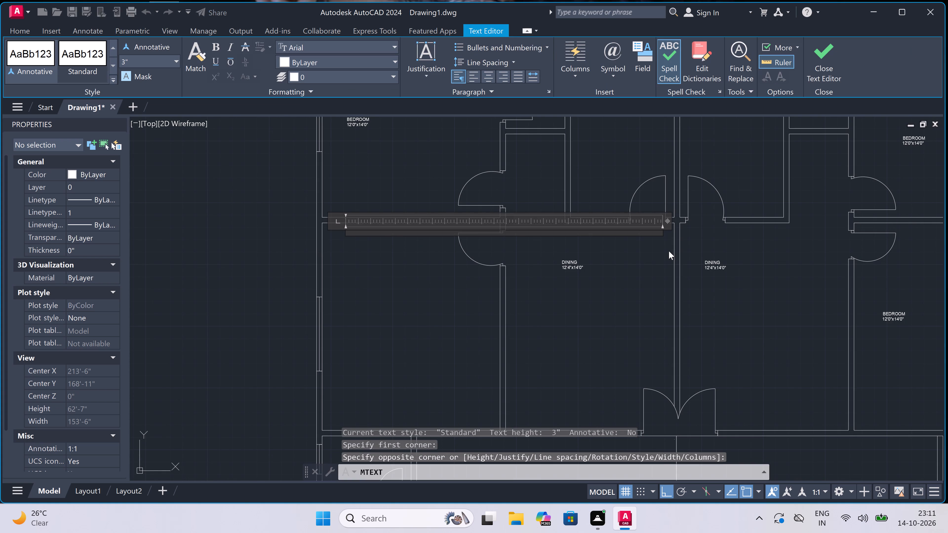
text(BEDROOM)
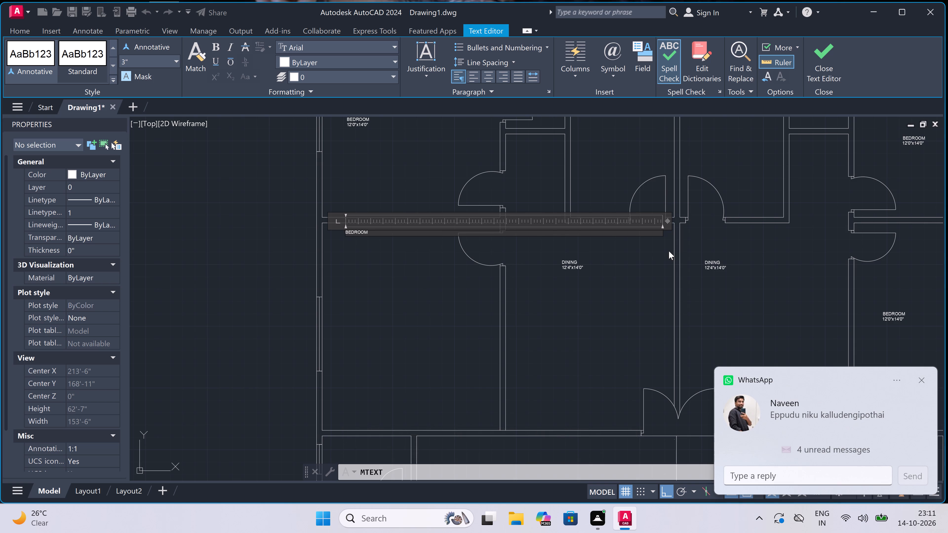
text(12')
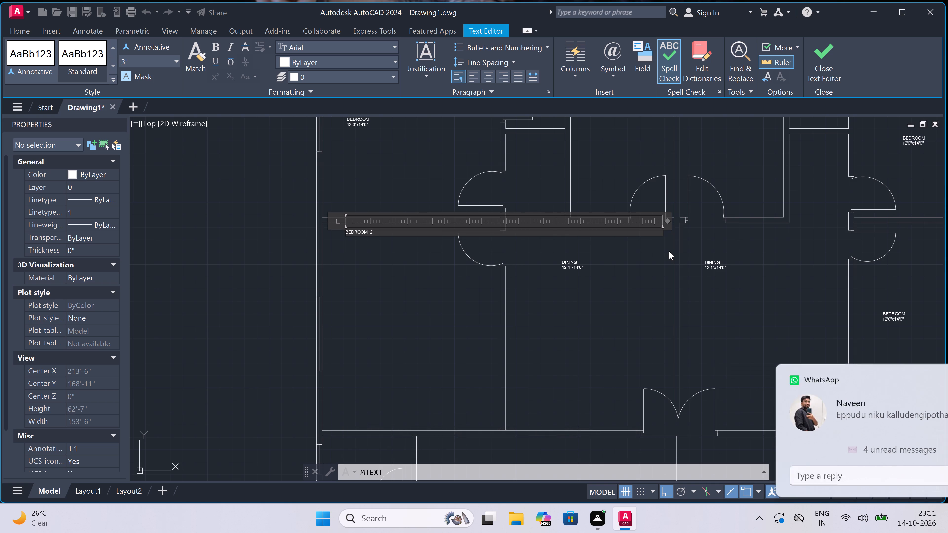
key(0)
text("x14'0")
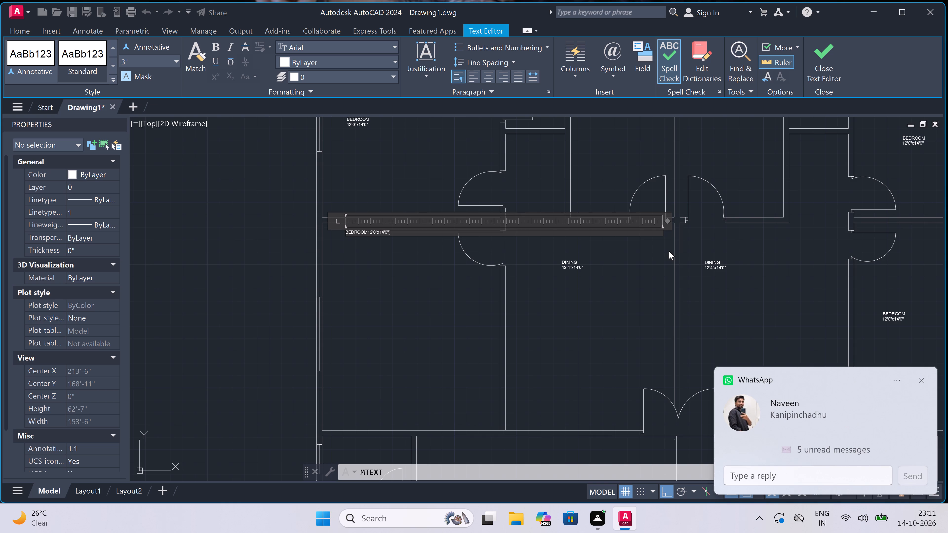
scroll(355, 227, up, 2)
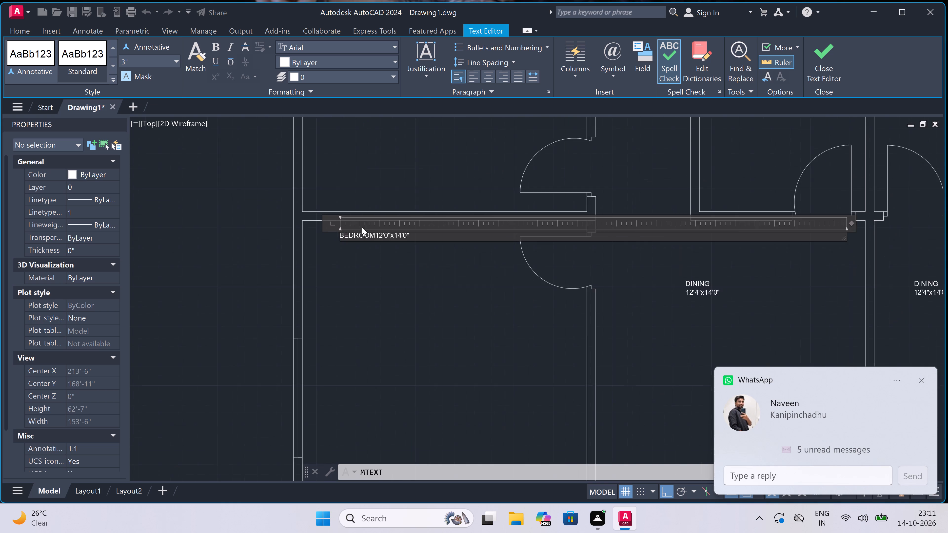
scroll(362, 227, up, 2)
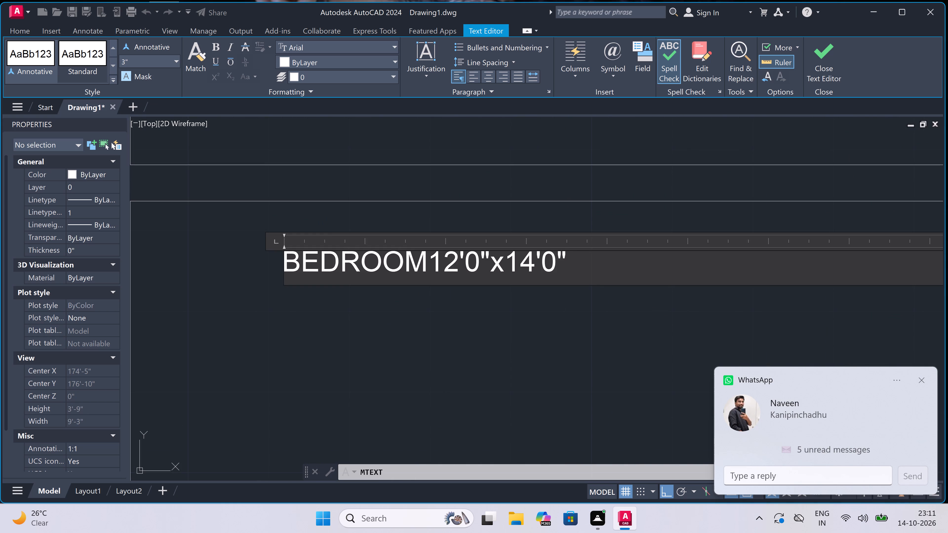
click(433, 265)
key(Return)
drag(310, 374, 311, 368)
Add a multiline text label reading TOILET with 6'0"x4'0" beneath it in the small east-wall room south of the second east bedroom.
scroll(356, 270, down, 8)
scroll(454, 286, up, 2)
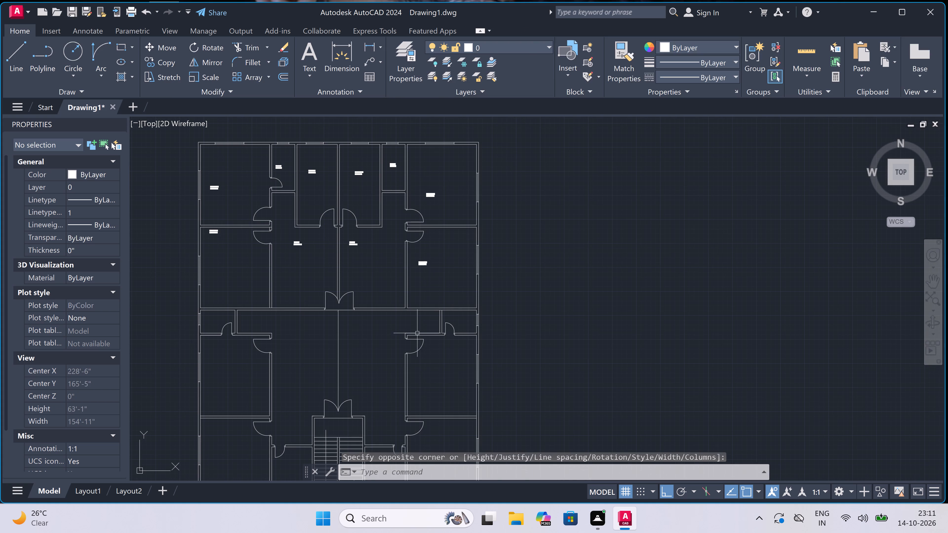
key(space)
scroll(445, 314, up, 4)
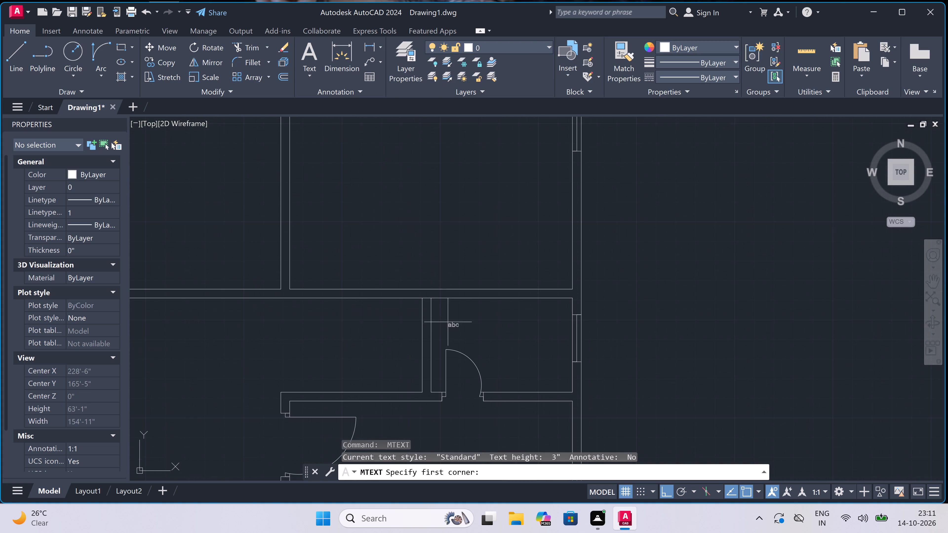
drag(448, 316, 458, 319)
click(673, 341)
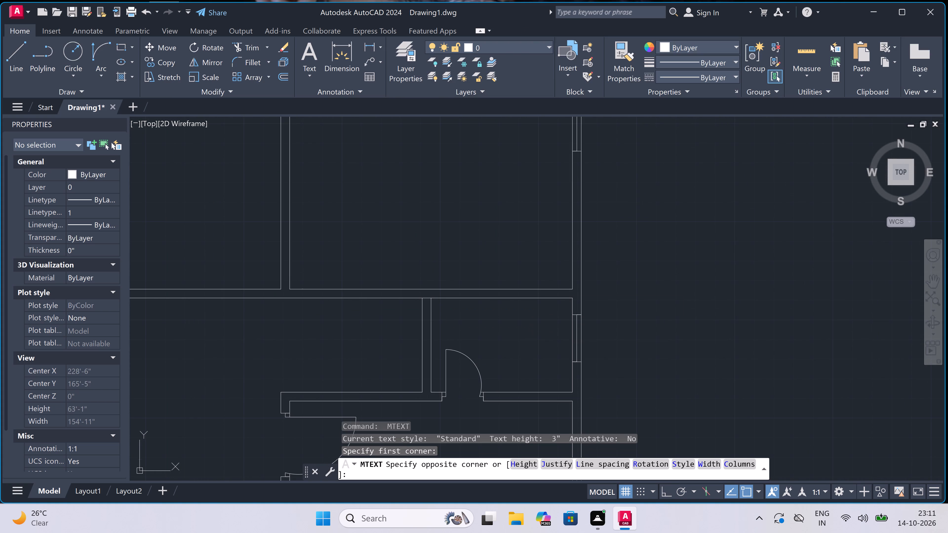
text(TOILET)
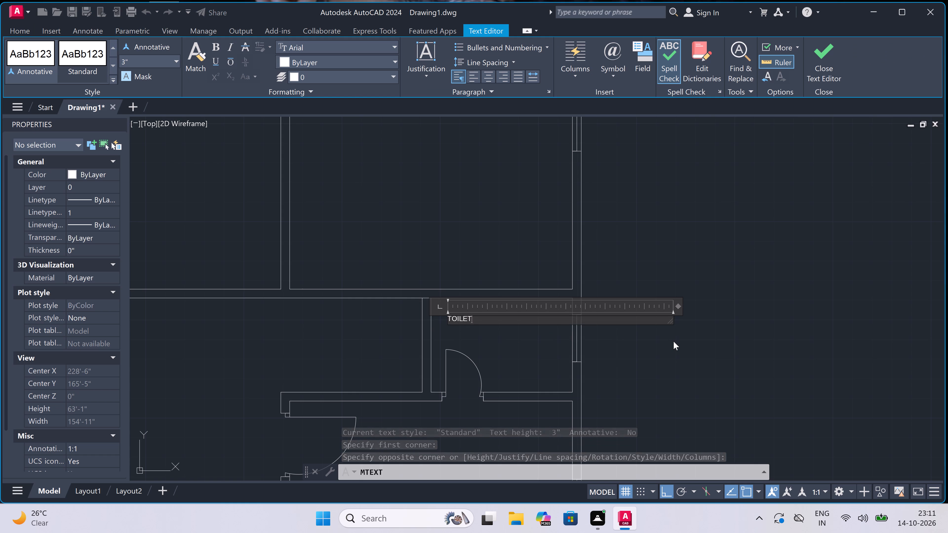
key(Return)
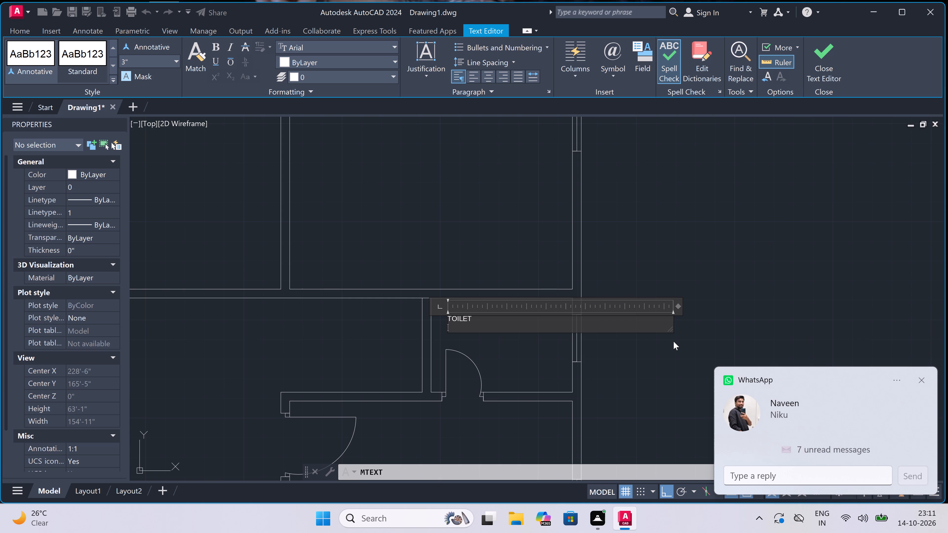
text(6'0)
text("x)
text(4'0")
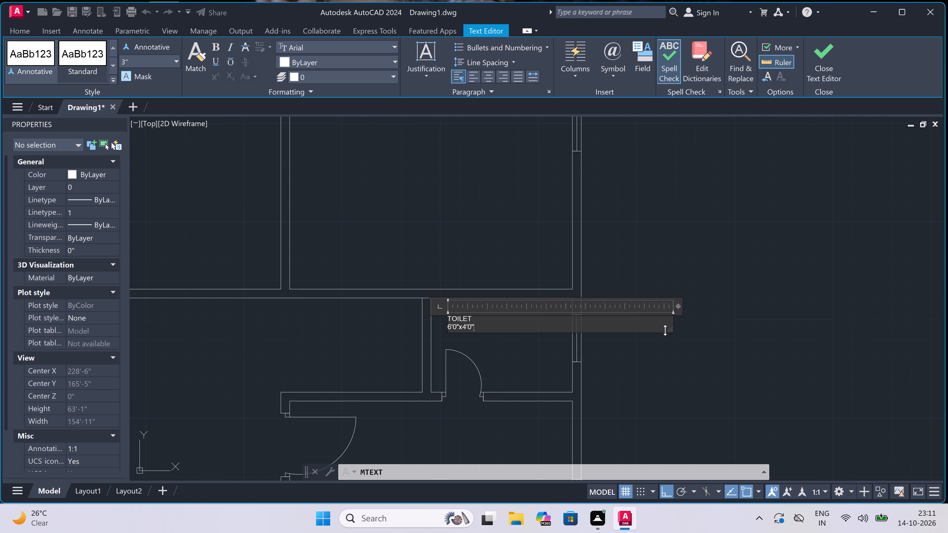
click(490, 362)
Add a multiline text label reading DRESS with 4'5"x5'0" beneath it in the space just west of the 6'0"x4'0" toilet.
key(space)
scroll(493, 348, down, 4)
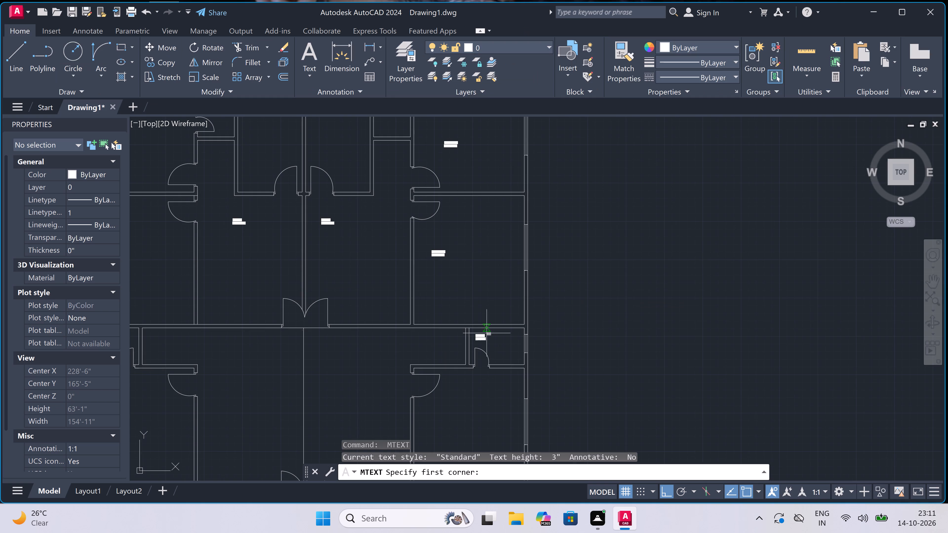
scroll(430, 327, up, 3)
scroll(415, 356, down, 3)
scroll(409, 384, up, 1)
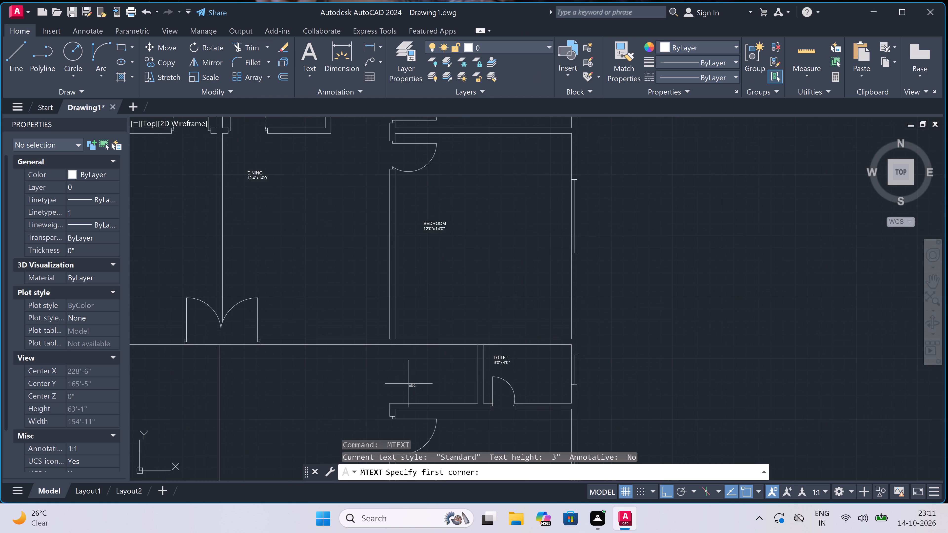
scroll(409, 384, up, 1)
drag(406, 357, 411, 357)
drag(819, 387, 820, 384)
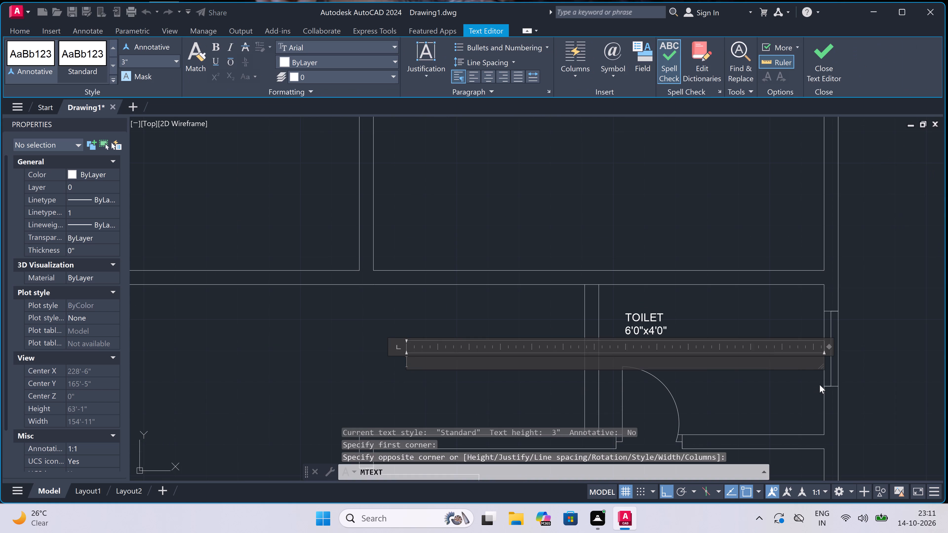
key(d)
text(RESS)
key(Return)
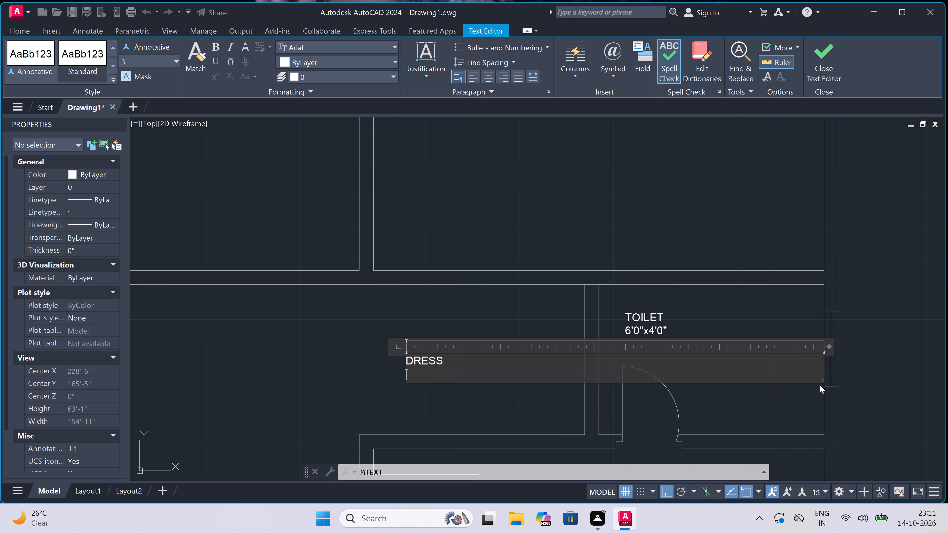
key(4)
text('5)
text("x)
text(5'0")
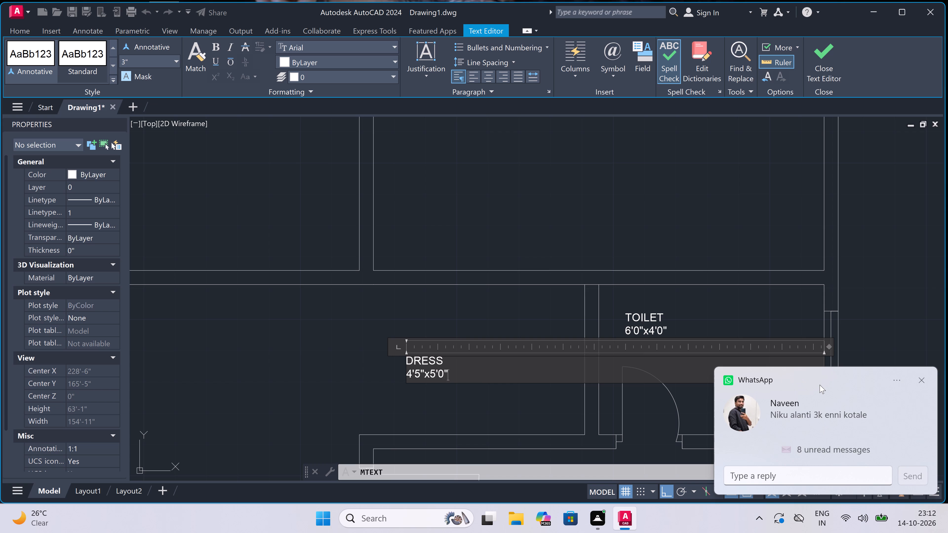
drag(490, 277, 489, 281)
Add a multiline text label reading DRESS with 4'5"x5'0" beneath it in the space directly south of the northeast 4'0"x6'0" toilet.
scroll(478, 300, down, 5)
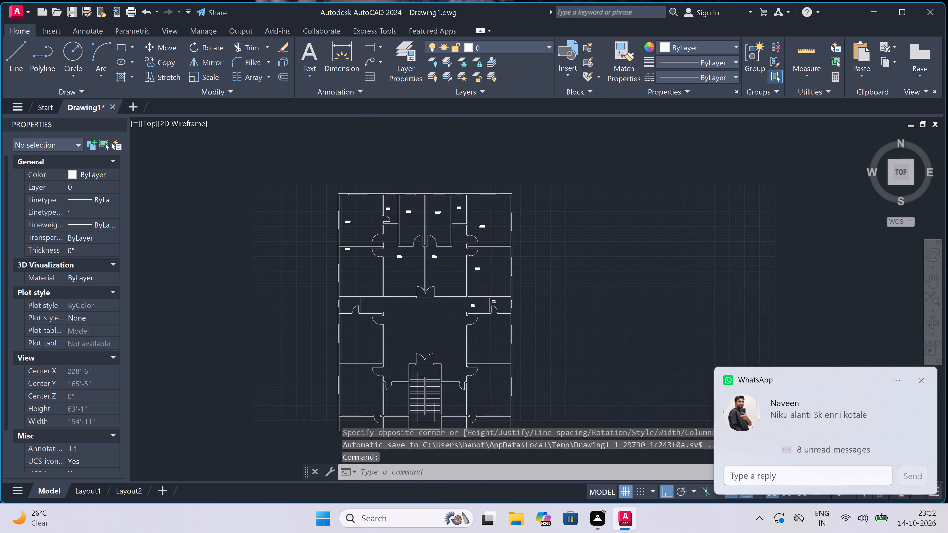
scroll(478, 300, down, 2)
scroll(472, 280, up, 2)
scroll(460, 202, up, 3)
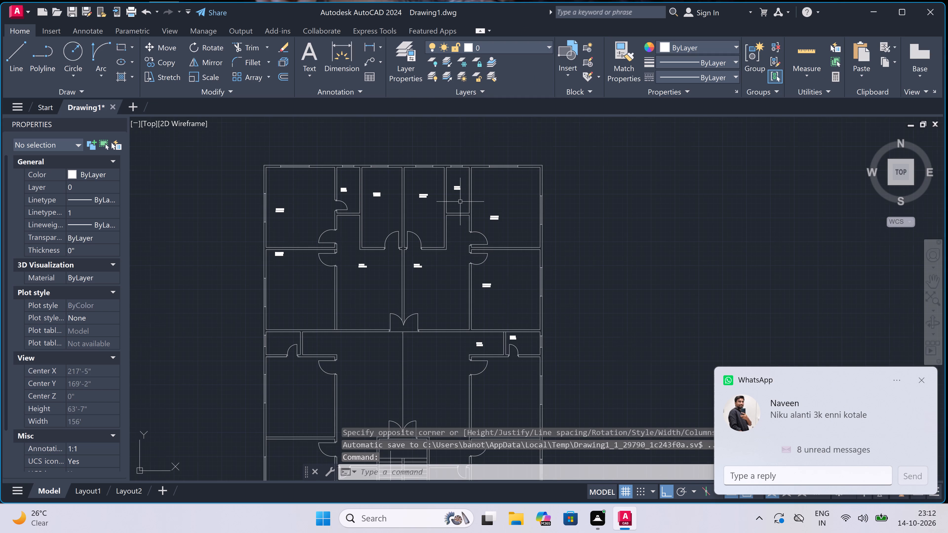
scroll(451, 232, up, 2)
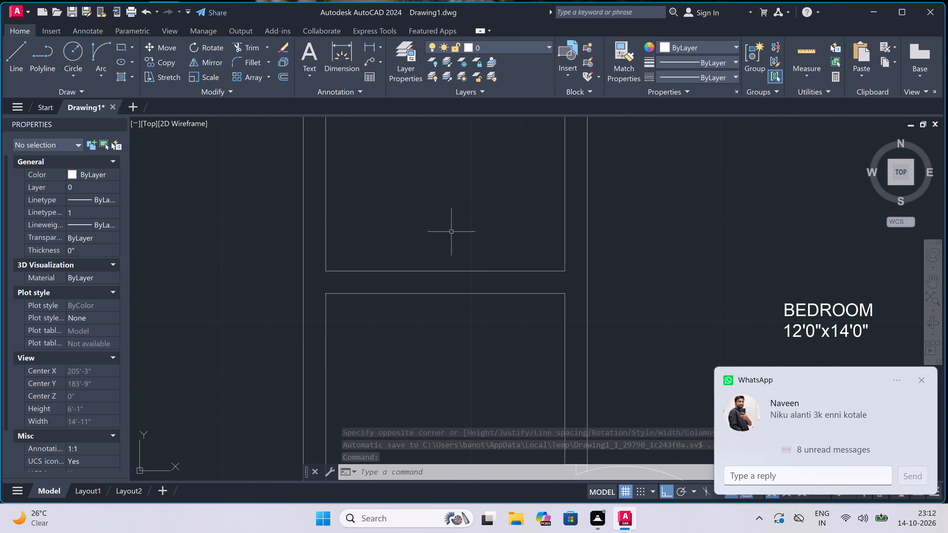
scroll(447, 252, down, 2)
key(space)
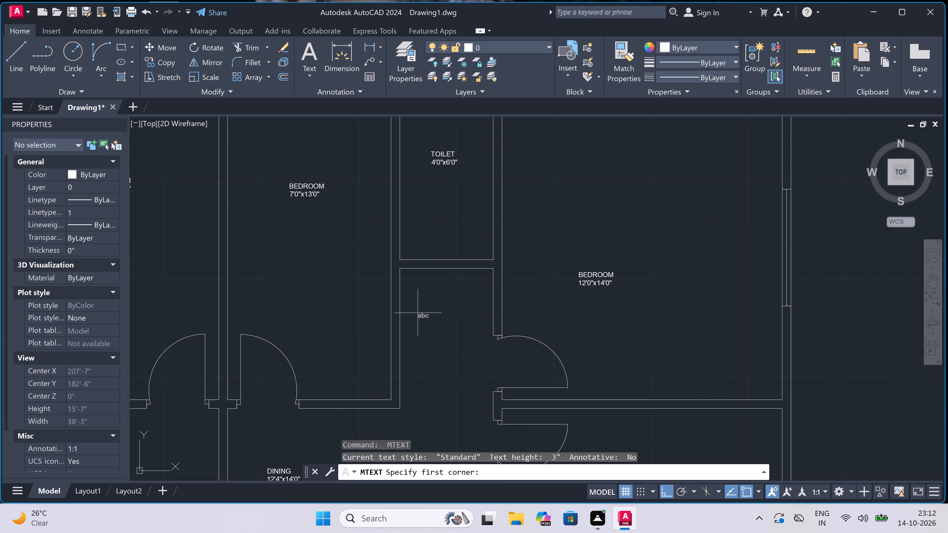
click(415, 297)
click(741, 296)
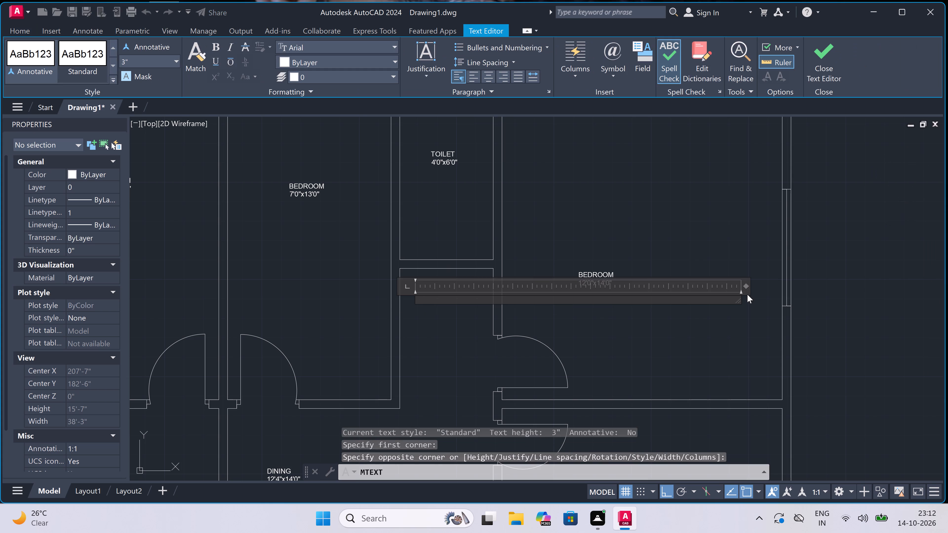
key(a)
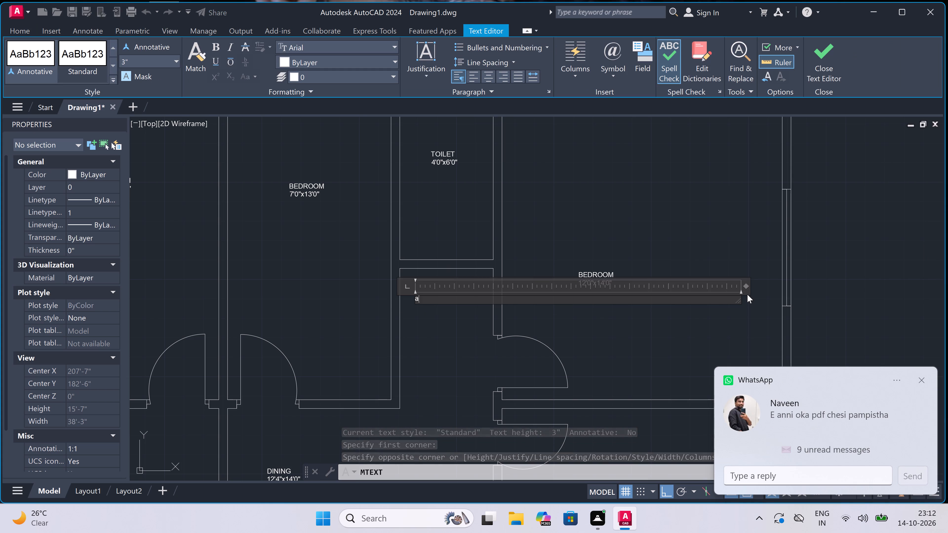
text(DRESS)
key(BackSpace)
key(BackSpace)
key(BackSpace)
key(BackSpace)
key(BackSpace)
key(BackSpace)
key(BackSpace)
key(BackSpace)
key(BackSpace)
key(BackSpace)
key(BackSpace)
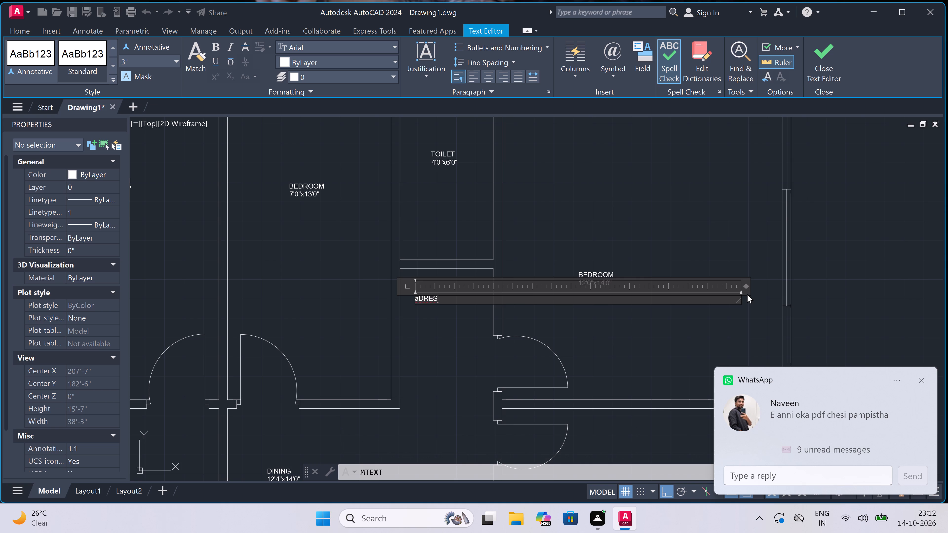
text(DRESS)
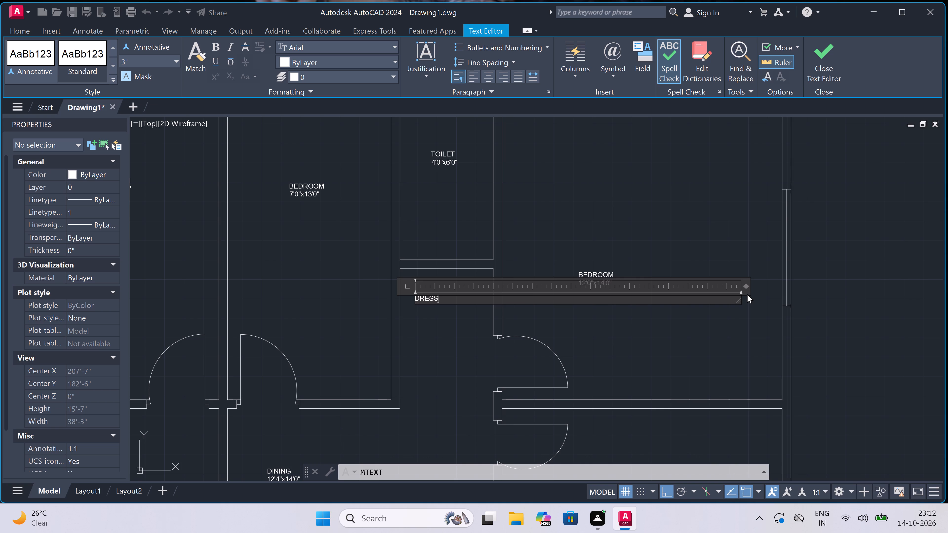
key(Return)
text(4'5)
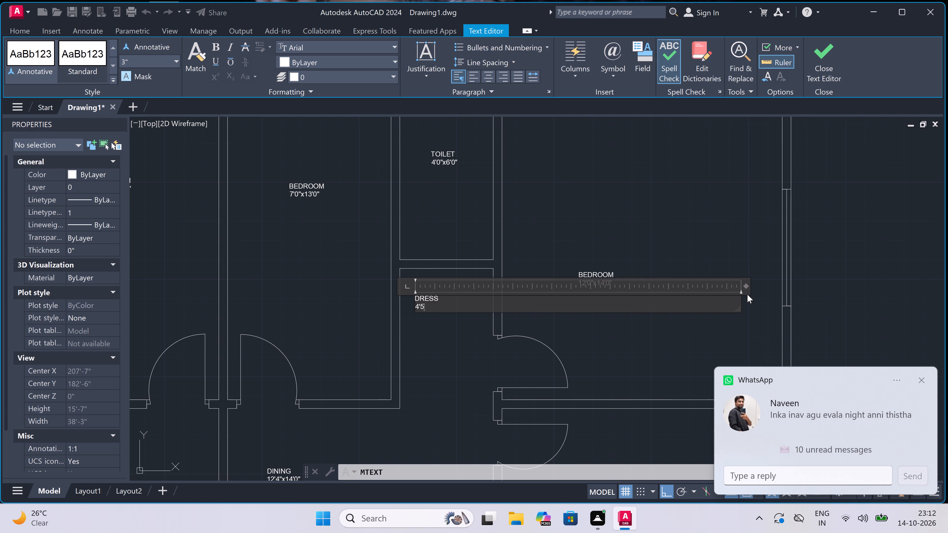
text("x)
text(5'0")
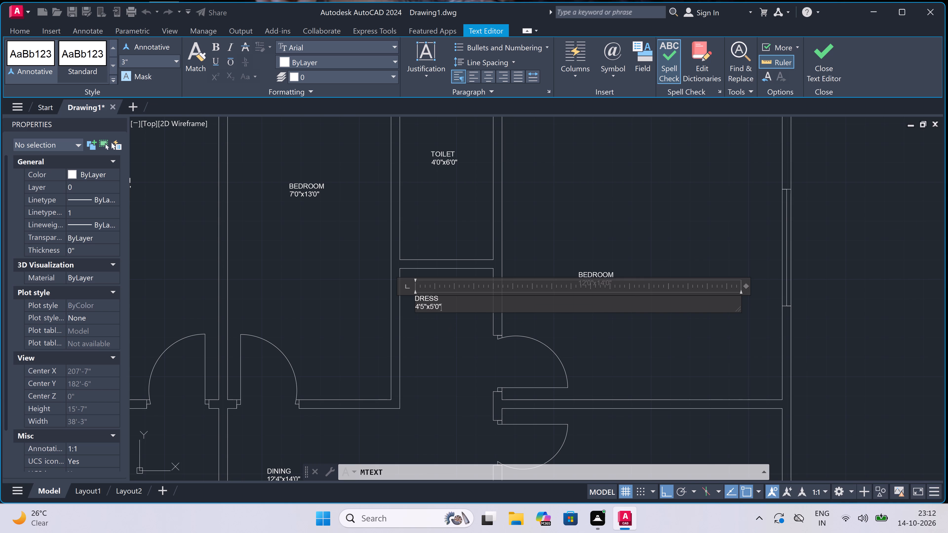
click(448, 322)
Add a multiline text label reading DRESS with 4'5"x5'0" beneath it in the space south of the toilet just west of the kitchen.
scroll(438, 293, down, 1)
key(space)
scroll(440, 286, down, 4)
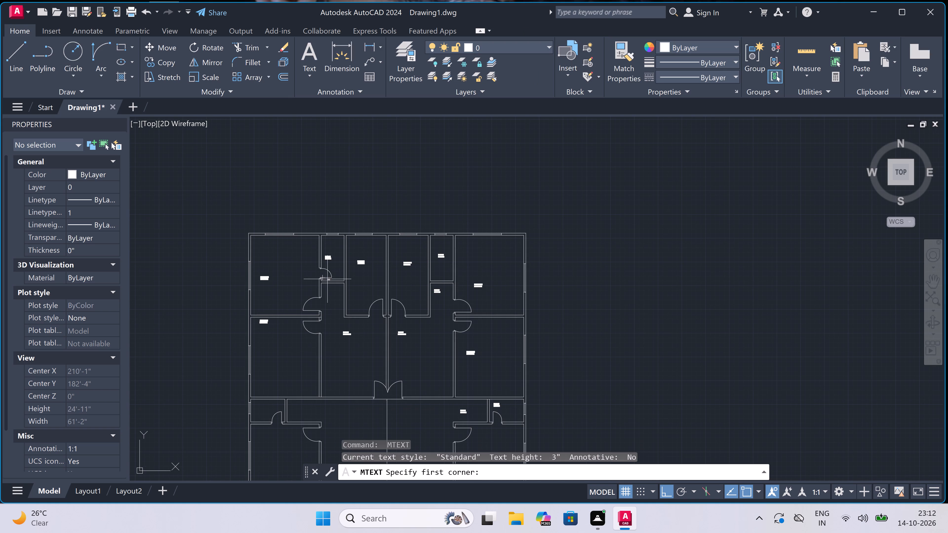
scroll(319, 284, up, 3)
double_click(342, 305)
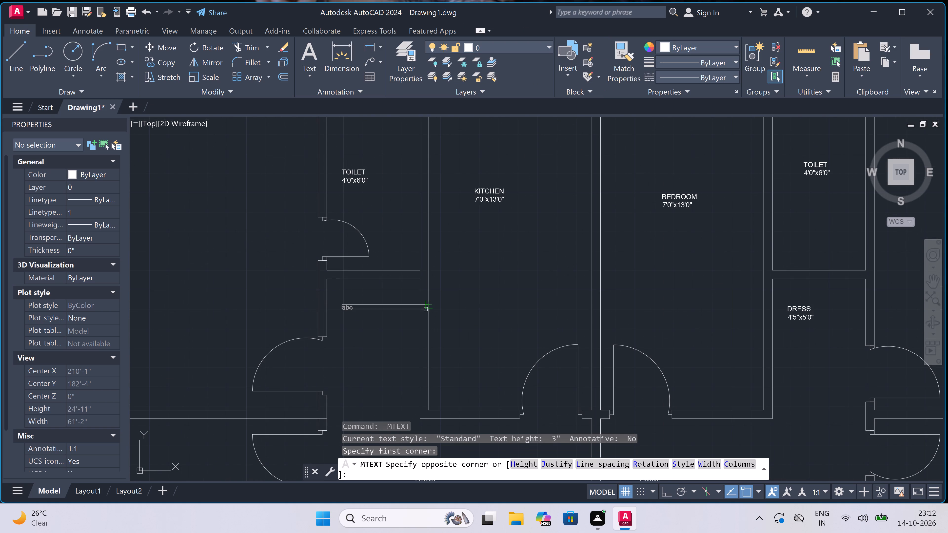
click(616, 300)
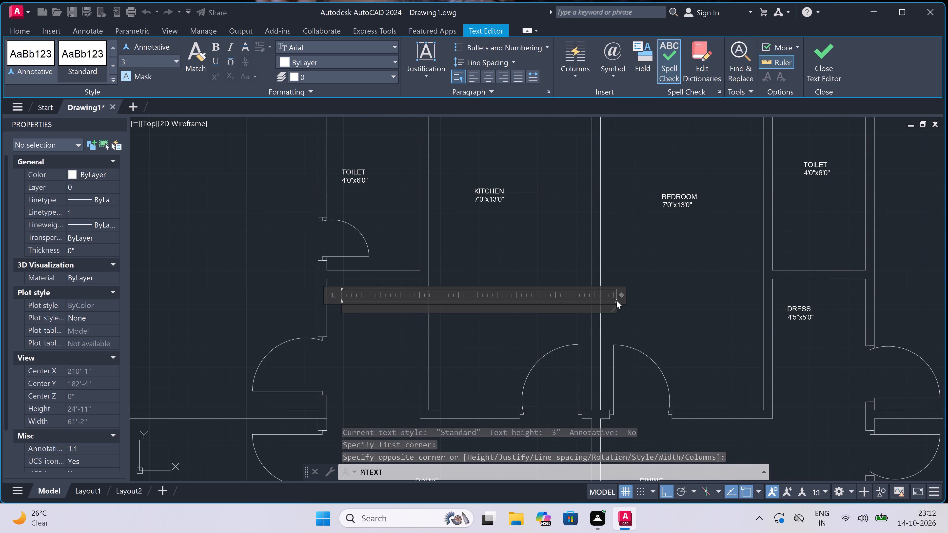
text(dea)
key(BackSpace)
text(ess)
key(BackSpace)
key(BackSpace)
key(BackSpace)
key(BackSpace)
key(BackSpace)
key(BackSpace)
key(BackSpace)
key(BackSpace)
key(BackSpace)
key(BackSpace)
key(BackSpace)
key(BackSpace)
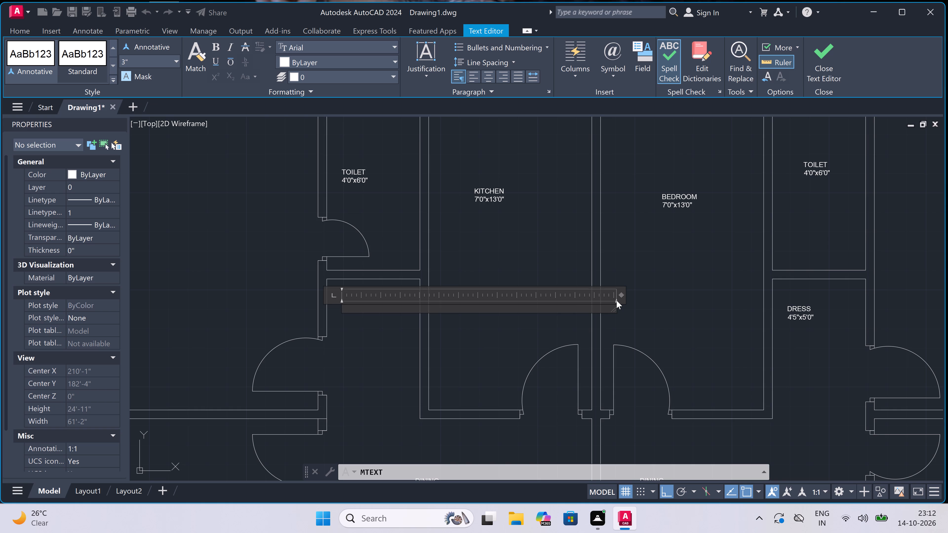
text(DRESS)
key(Return)
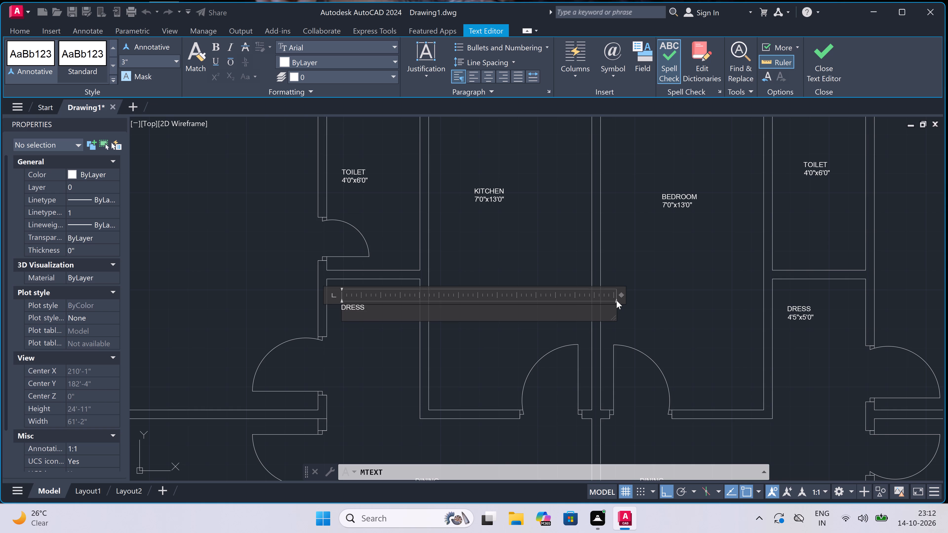
text(4'5)
text("x)
text(5'0")
click(327, 365)
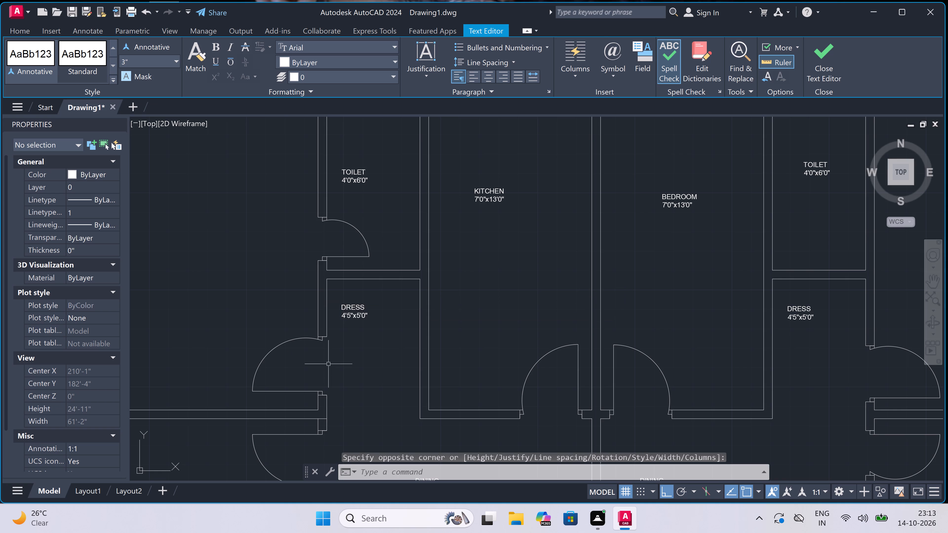
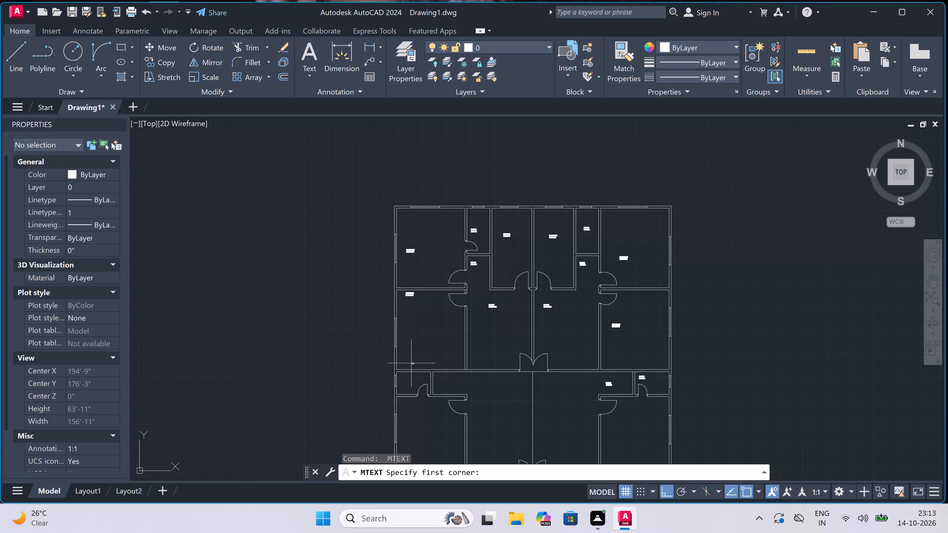
Add a multiline text label reading TOILET with 6'0"x4'0" beneath it by the small west-wall room south of the second west bedroom.
scroll(414, 378, up, 4)
drag(367, 377, 376, 377)
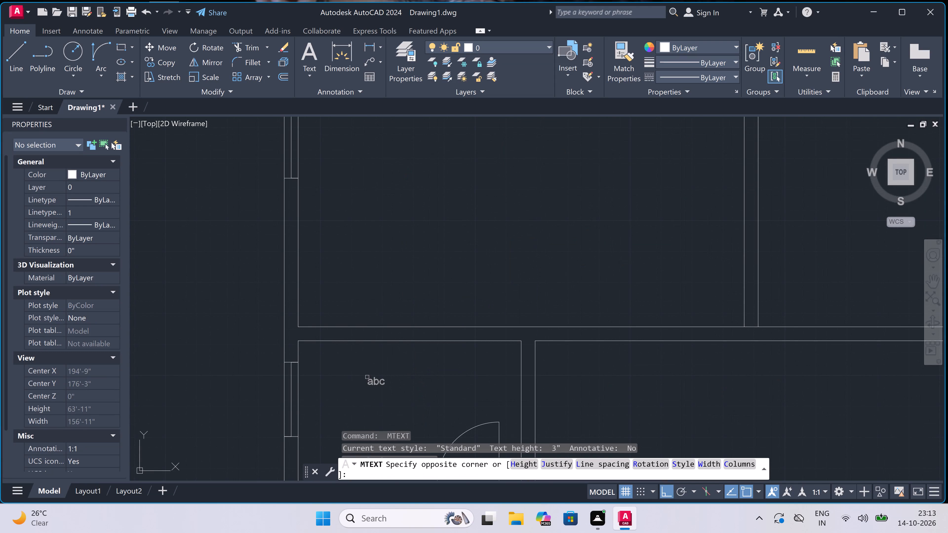
click(792, 313)
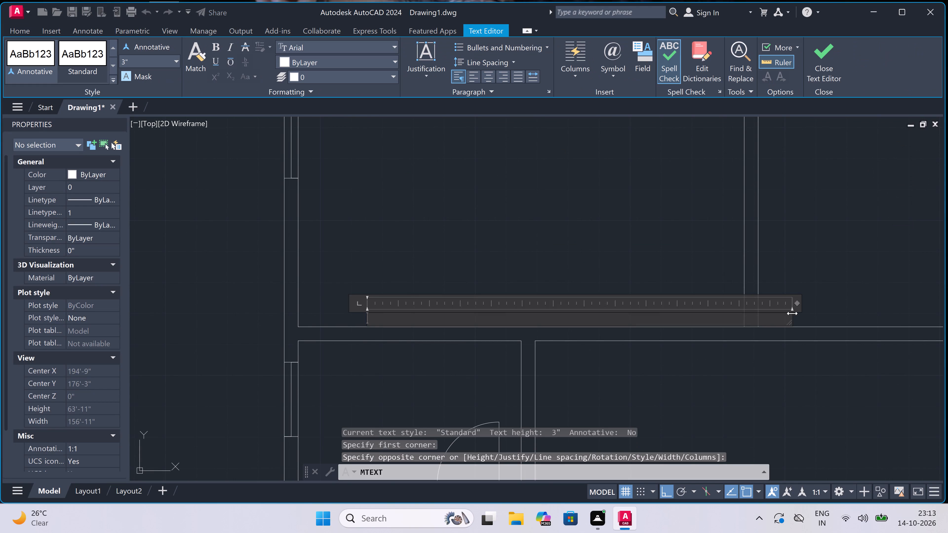
text(TOILET)
key(Return)
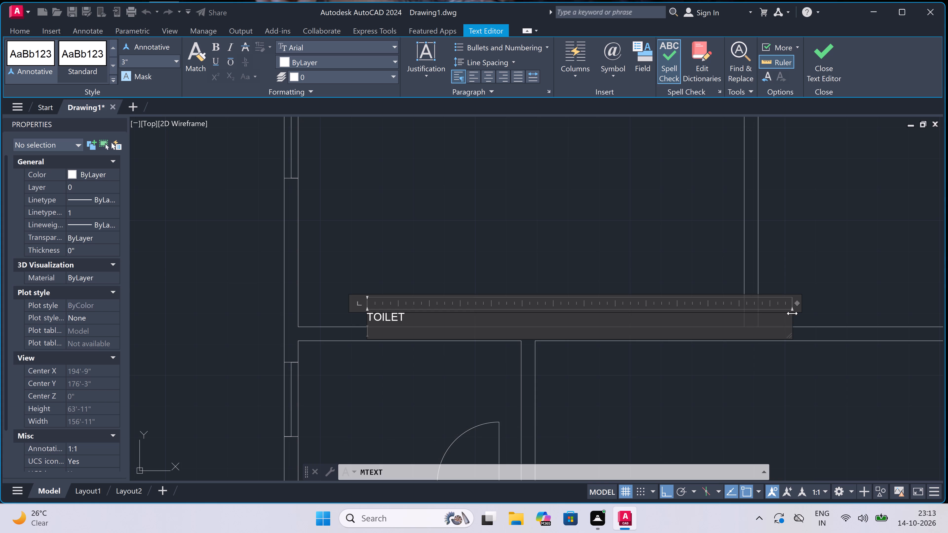
text(6'0)
text(4'0")
click(364, 394)
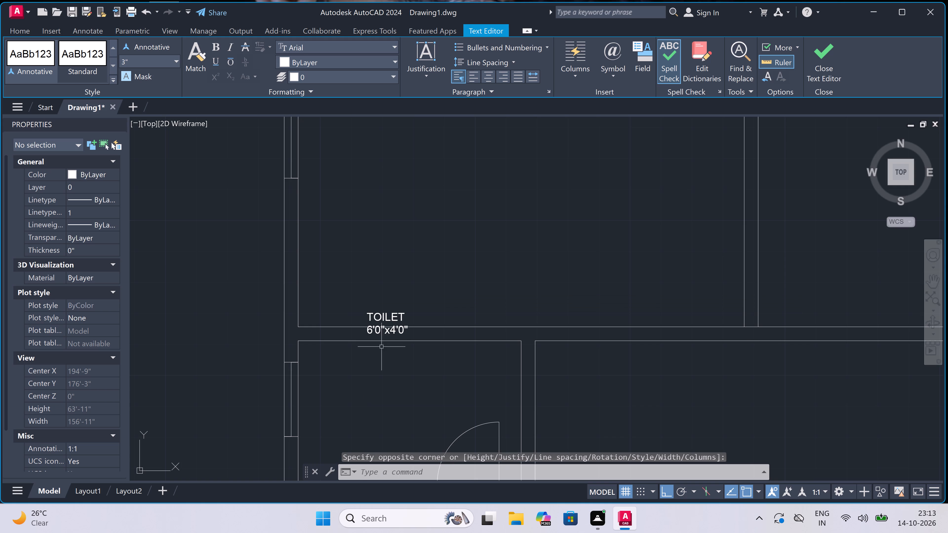
Move the new TOILET label straight south, off the wall lines and into the small west-wall toilet room.
click(389, 313)
click(368, 309)
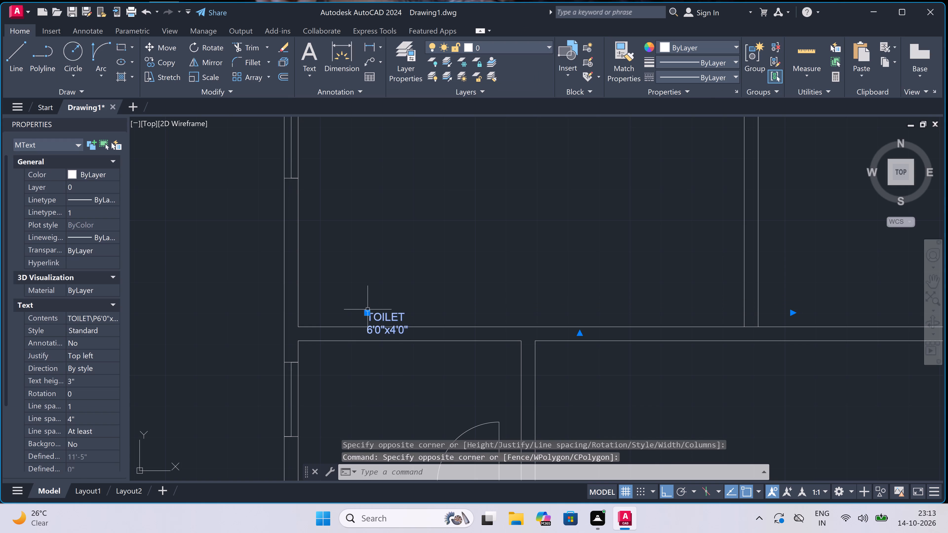
click(367, 311)
click(363, 381)
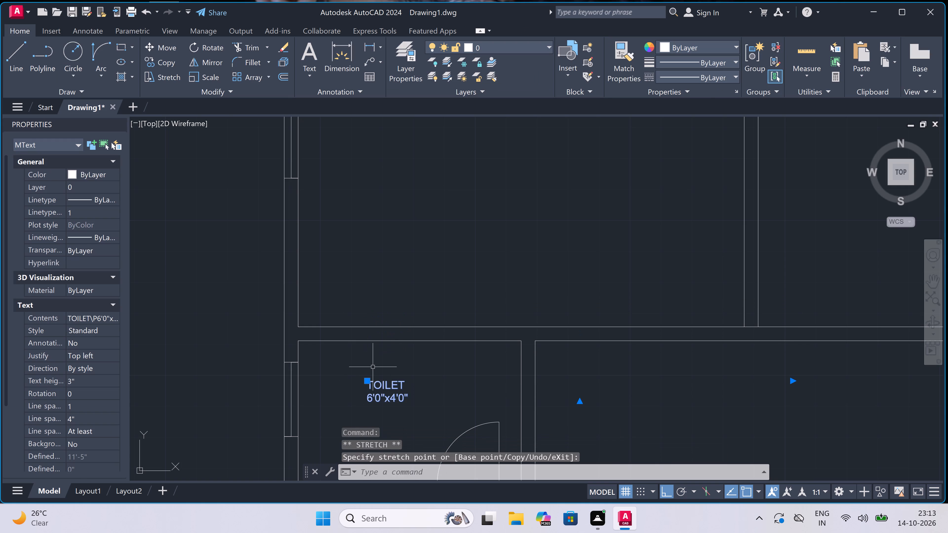
key(Escape)
Add a multiline text label reading BEDROOM with 12'0"x14'0" beneath it at the north wall of the room south of the west-wall toilet.
scroll(399, 335, down, 5)
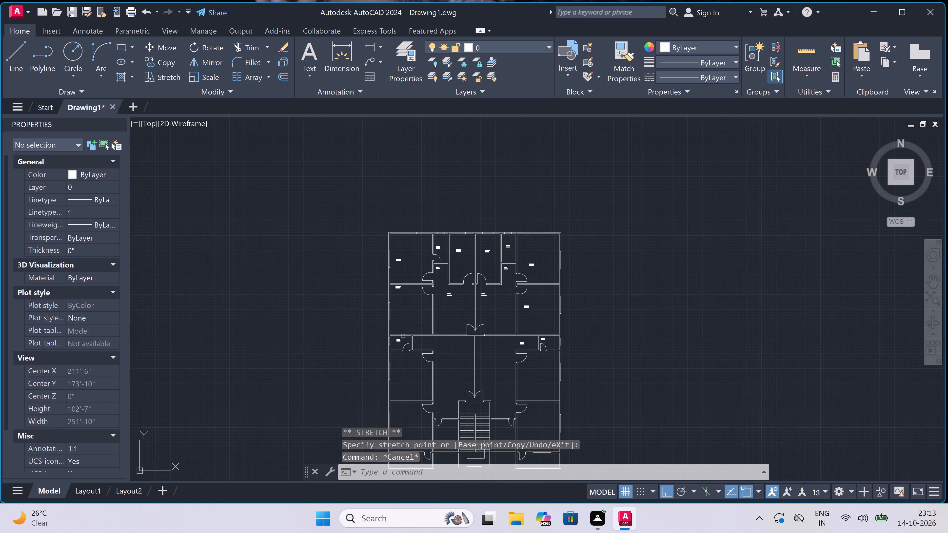
key(m)
key(t)
key(space)
scroll(398, 351, up, 3)
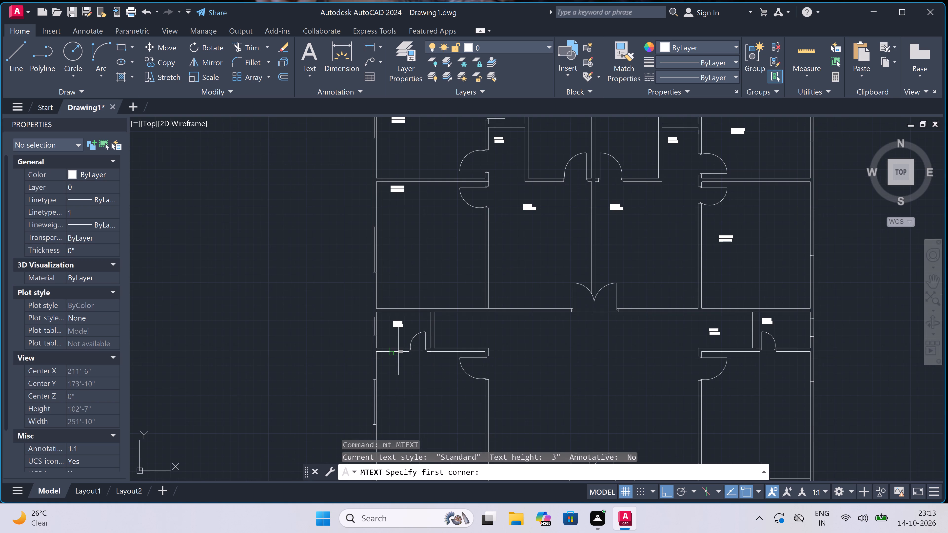
scroll(393, 363, up, 2)
drag(378, 368, 384, 369)
click(838, 329)
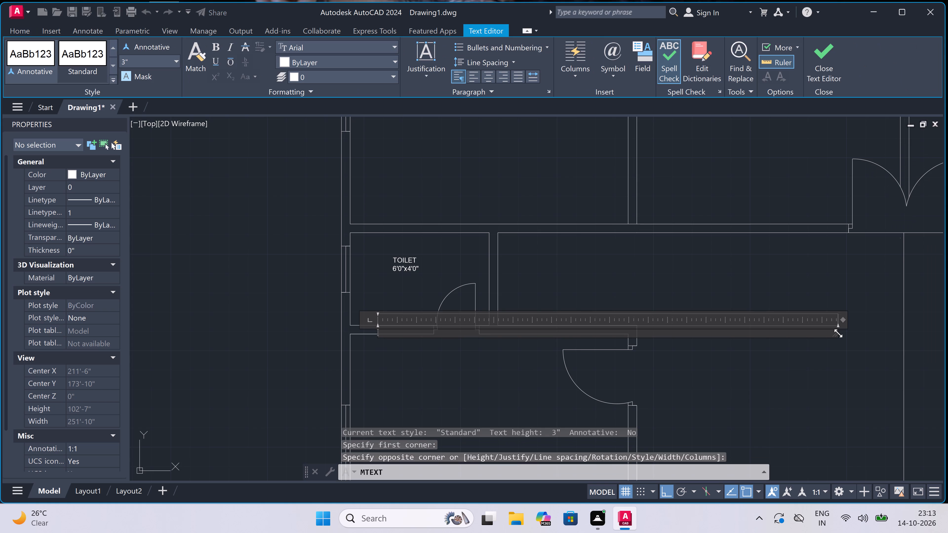
text(DRESS)
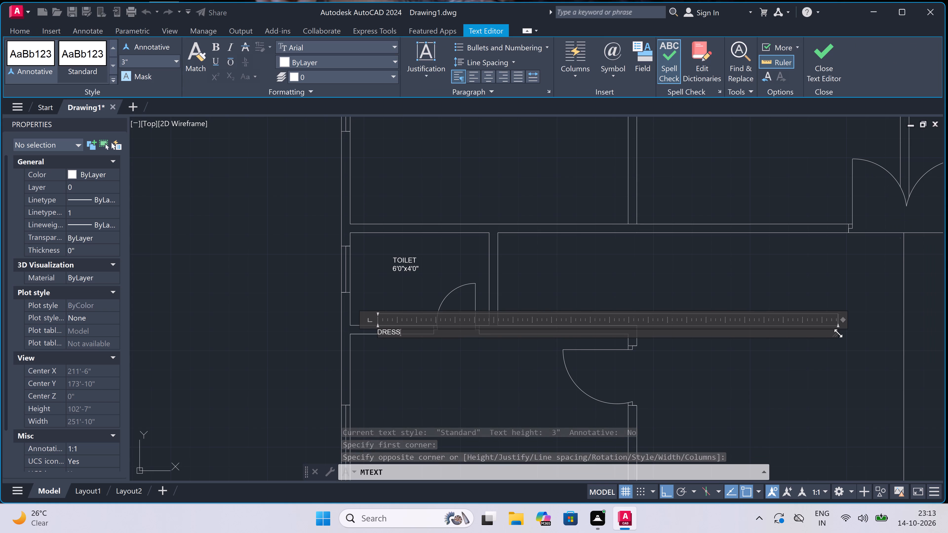
key(Return)
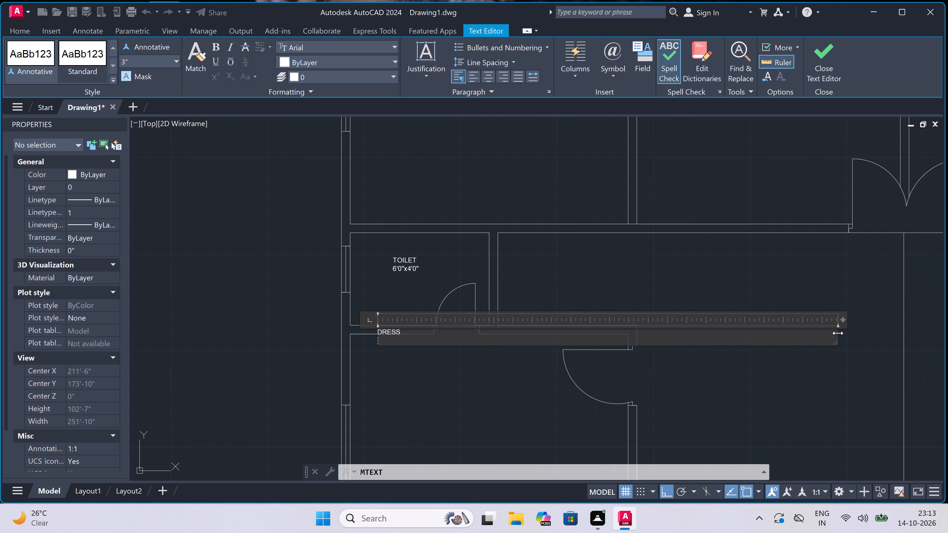
key(BackSpace)
key(BackSpace)
key(BackSpace)
key(BackSpace)
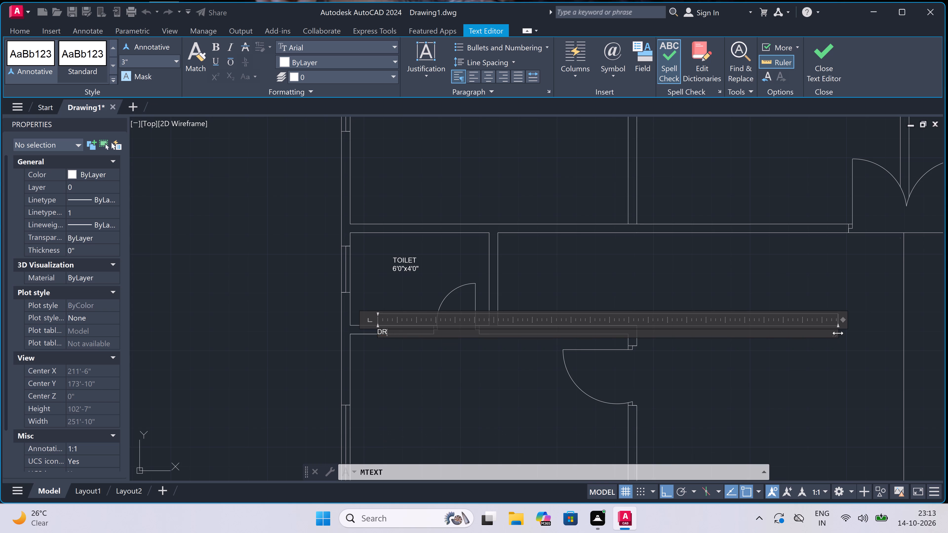
key(BackSpace)
key(BackSpace)
text(BEDROOM)
key(Return)
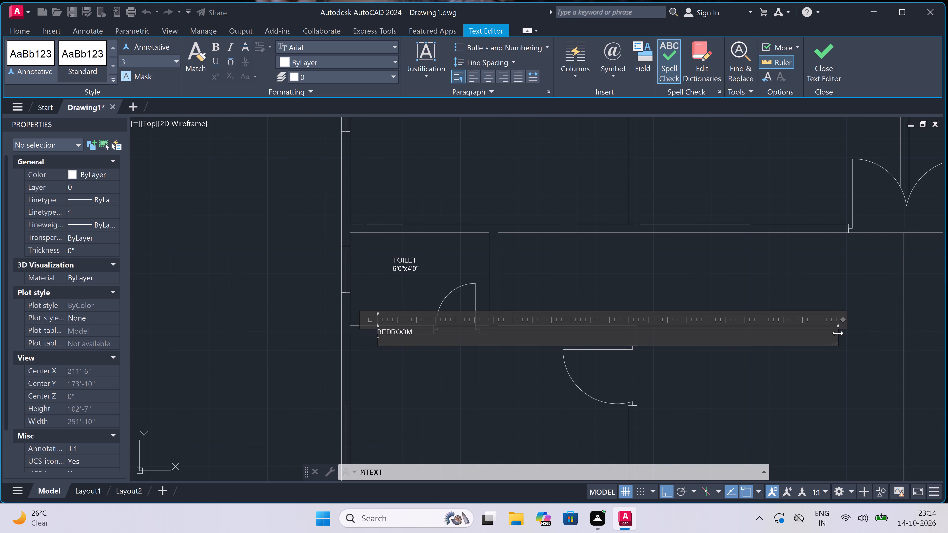
text(12'0)
drag(360, 345, 360, 351)
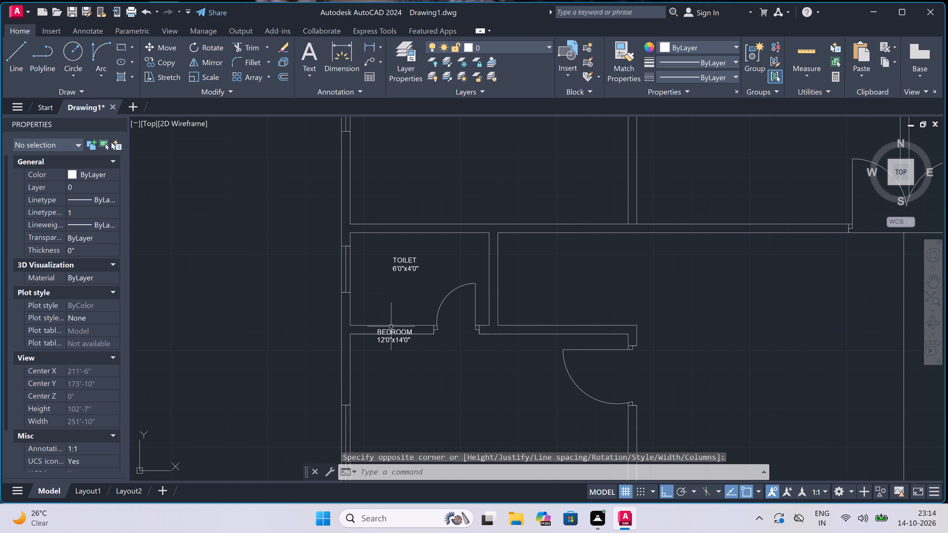
Move the new BEDROOM label straight south, clear of the wall and into the west bedroom below the toilet.
click(390, 329)
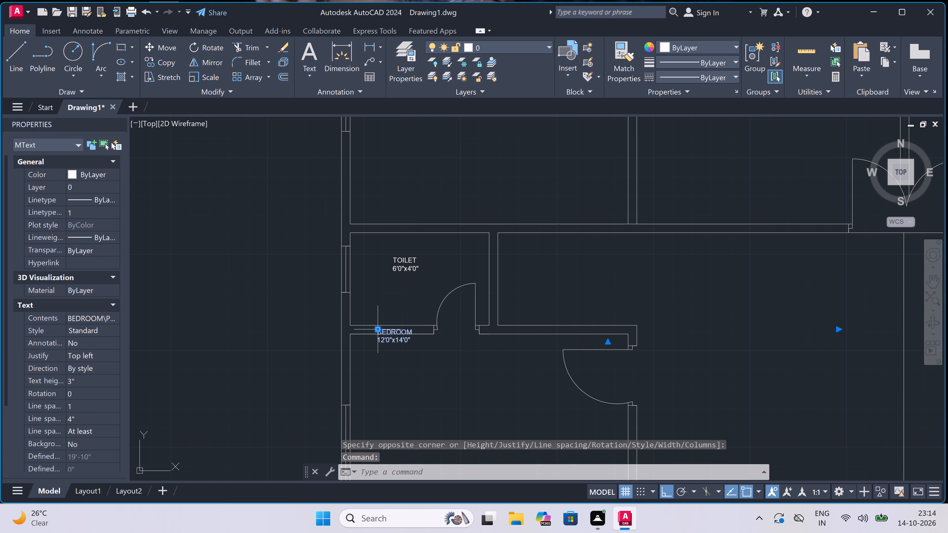
click(379, 326)
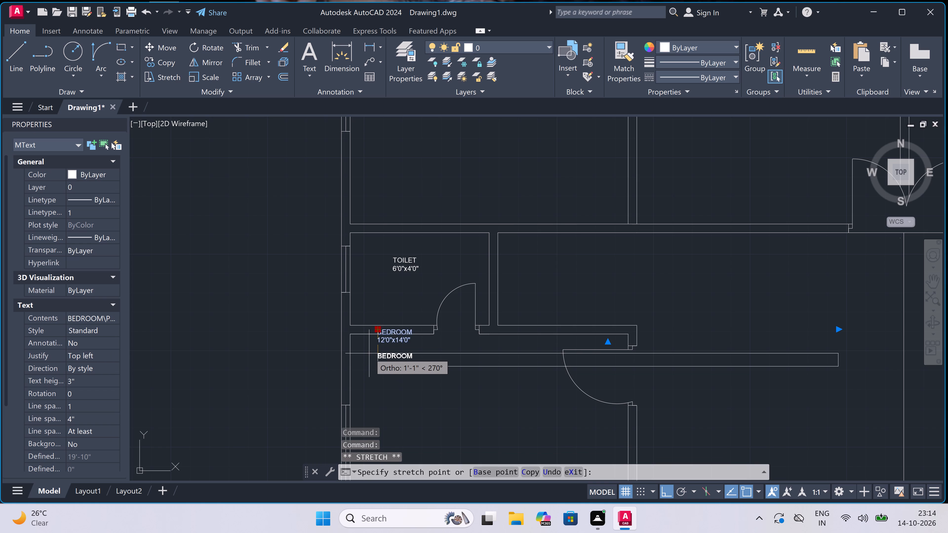
click(369, 353)
key(Escape)
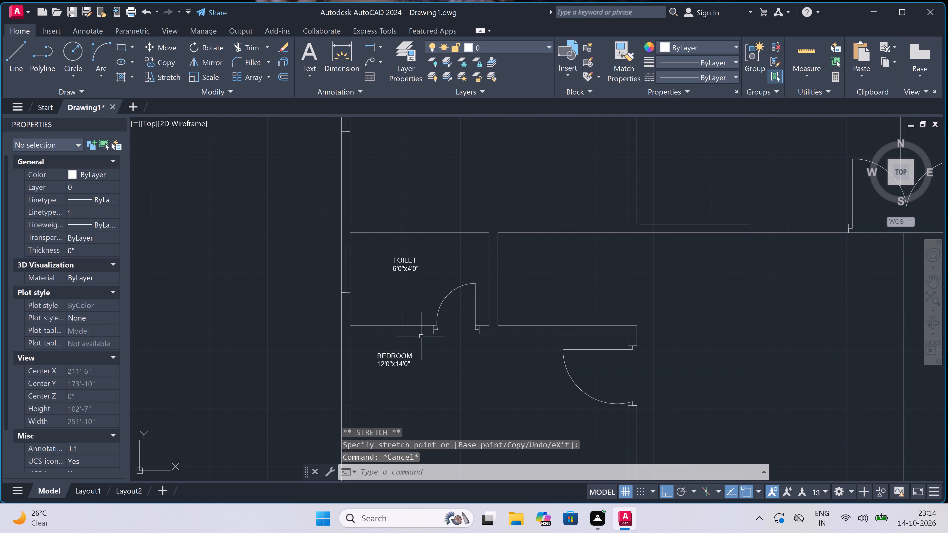
Add a multiline text label reading DRESS with 4'5"x4'0" beneath it in the space just east of the west-wall toilet.
text(mt)
key(space)
scroll(421, 336, down, 2)
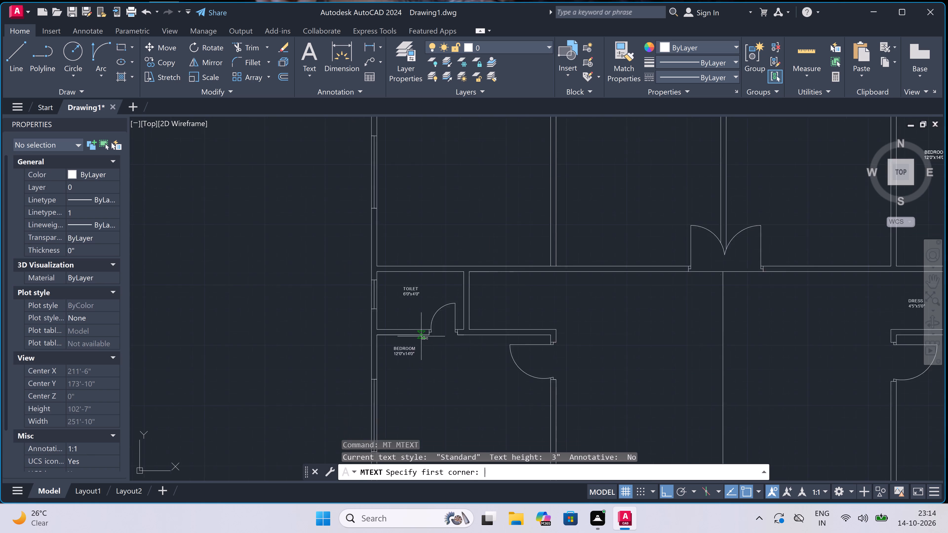
scroll(421, 336, down, 1)
scroll(454, 319, up, 3)
click(426, 324)
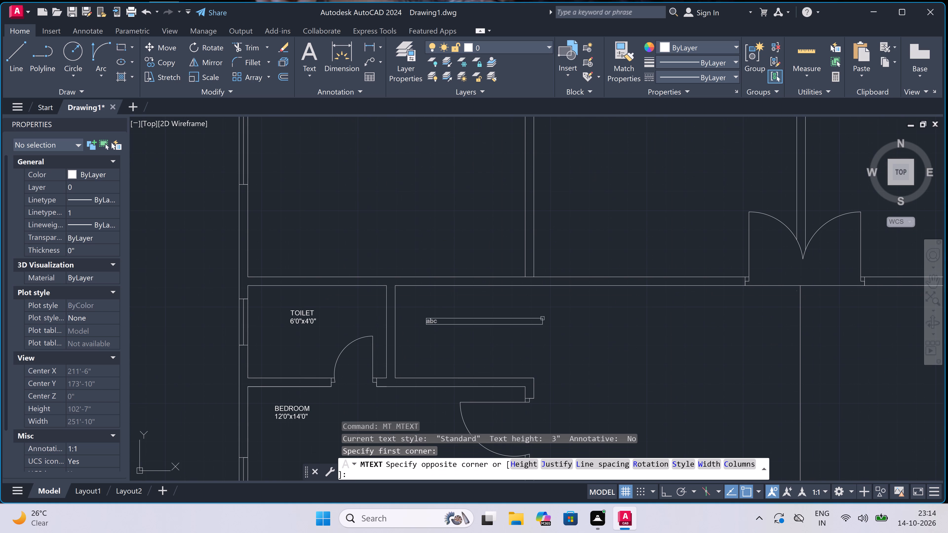
click(578, 328)
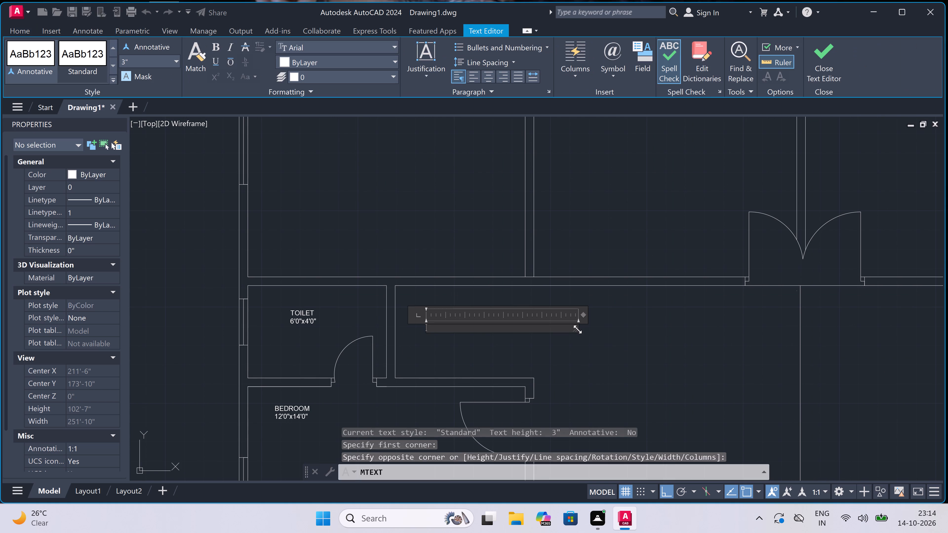
key(d)
text(RESS)
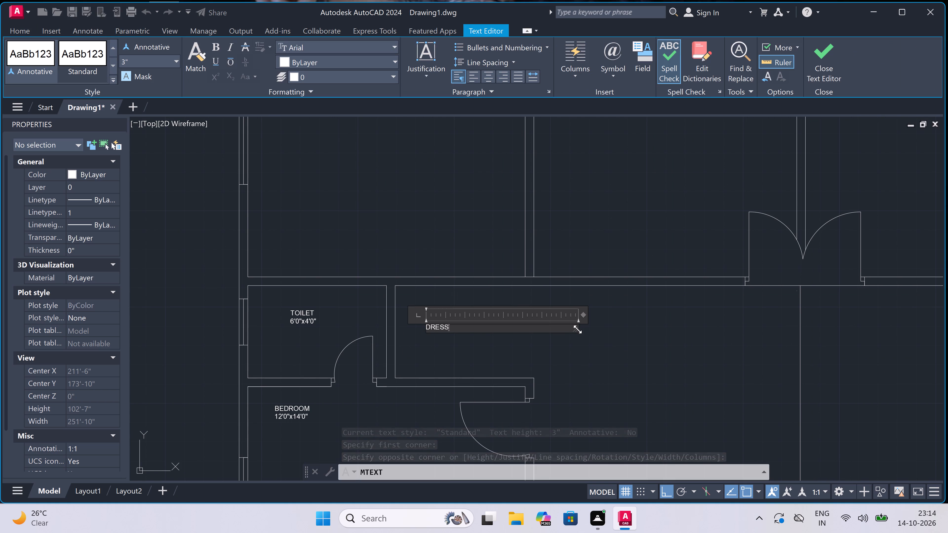
key(Return)
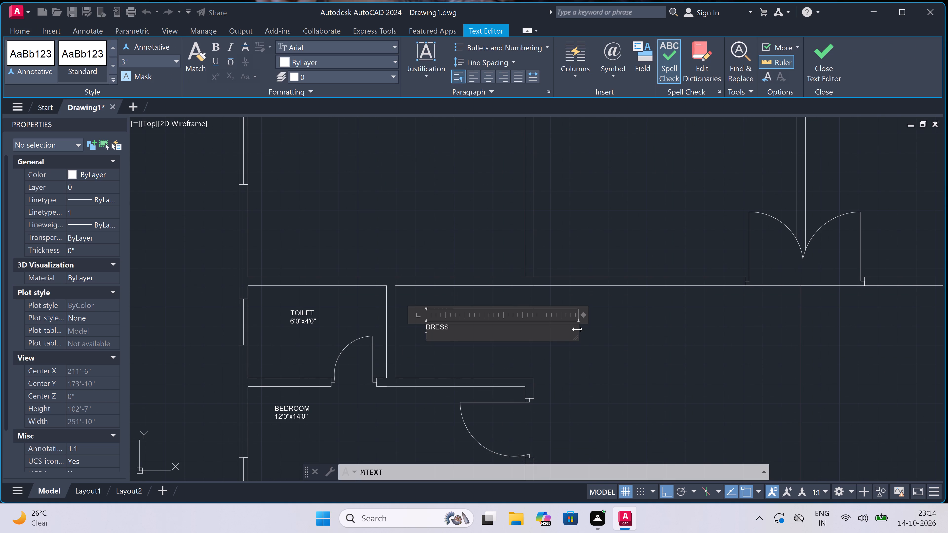
key(5)
key(BackSpace)
text(4'5)
text("x)
text(4'0")
click(428, 361)
Add a multiline text label reading LIVING AREA in the open space west of the central dividing line, south of the double door.
scroll(439, 315, down, 5)
key(space)
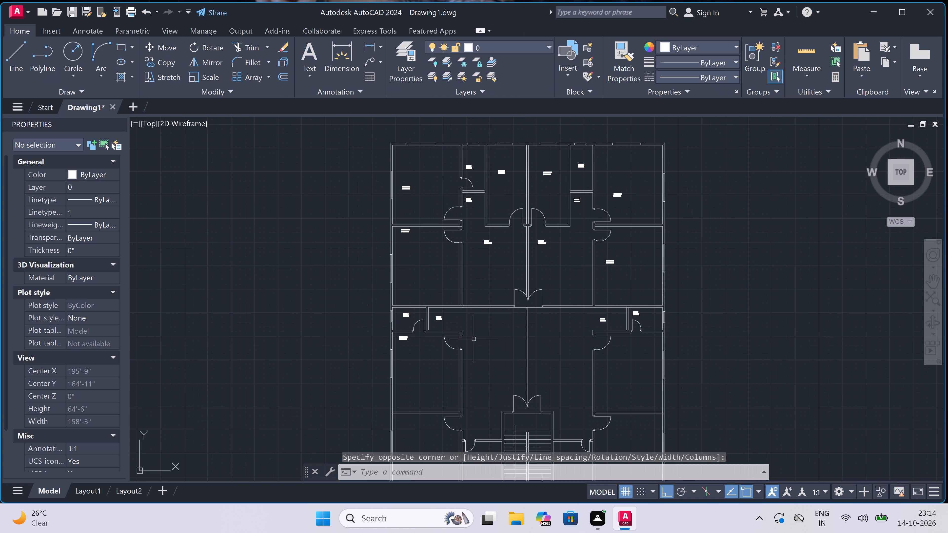
scroll(515, 339, up, 2)
drag(429, 336, 449, 338)
click(609, 320)
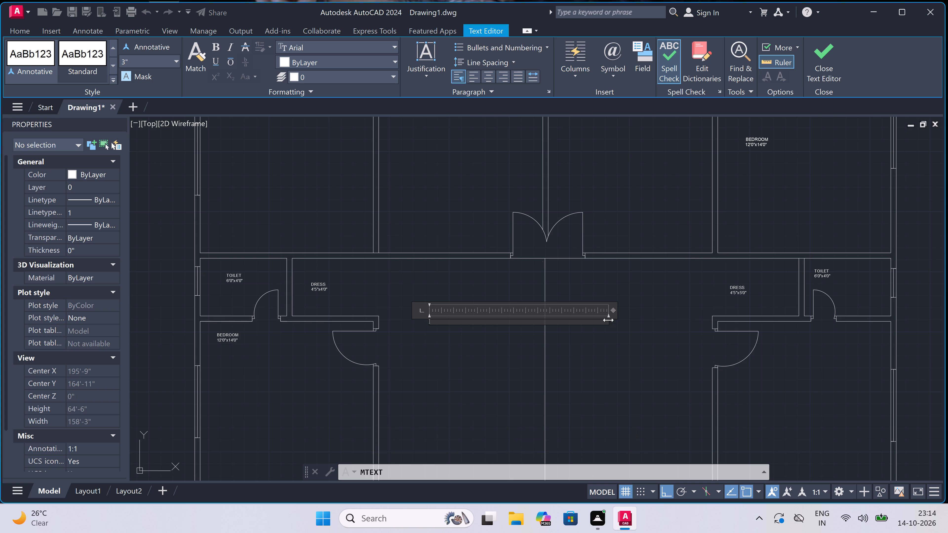
text(LIVING)
key(space)
text(AREA)
click(468, 338)
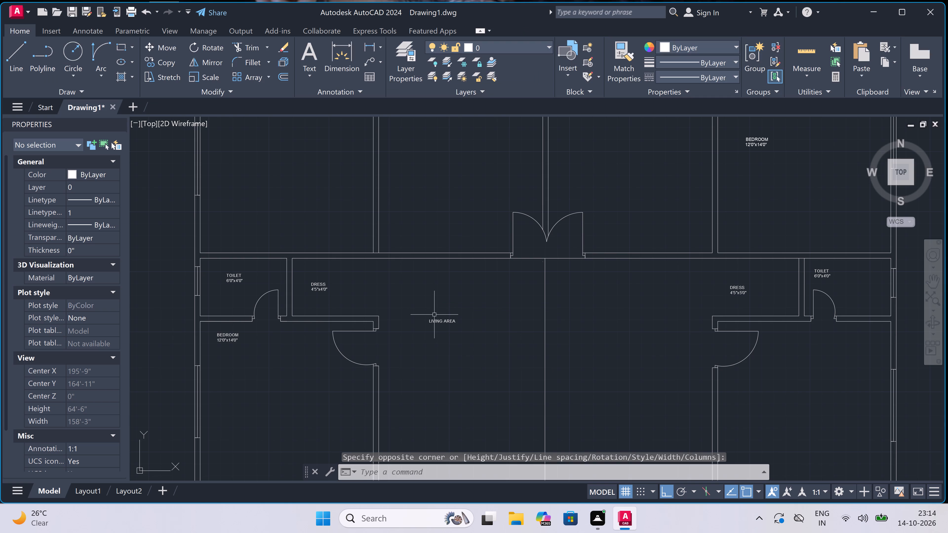
click(434, 317)
click(455, 352)
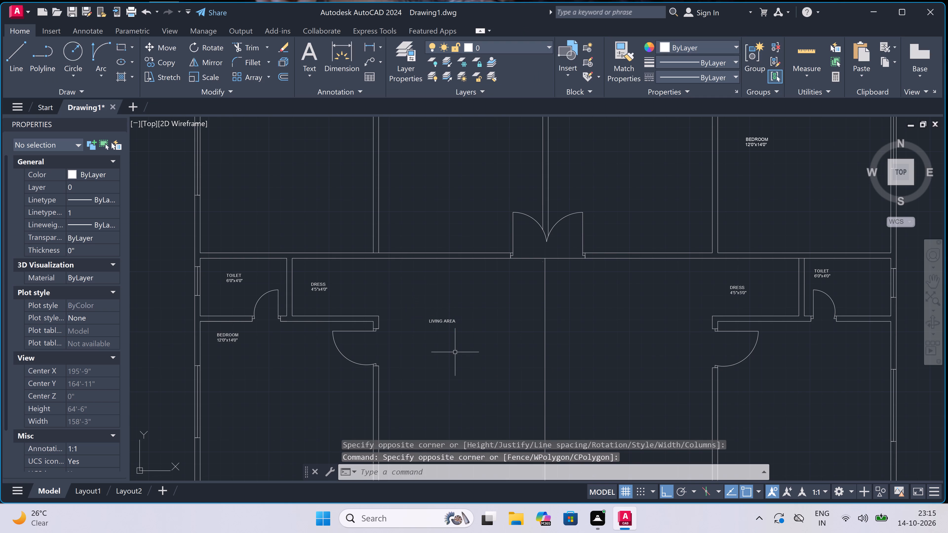
Copy the LIVING AREA label straight east across the central dividing line into the mirrored unit's living space.
click(434, 328)
drag(423, 304, 415, 302)
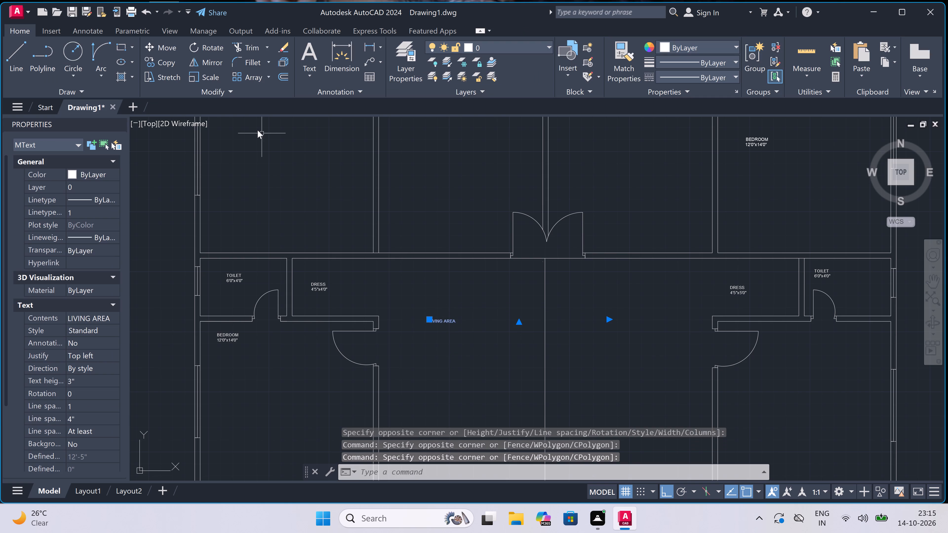
click(167, 57)
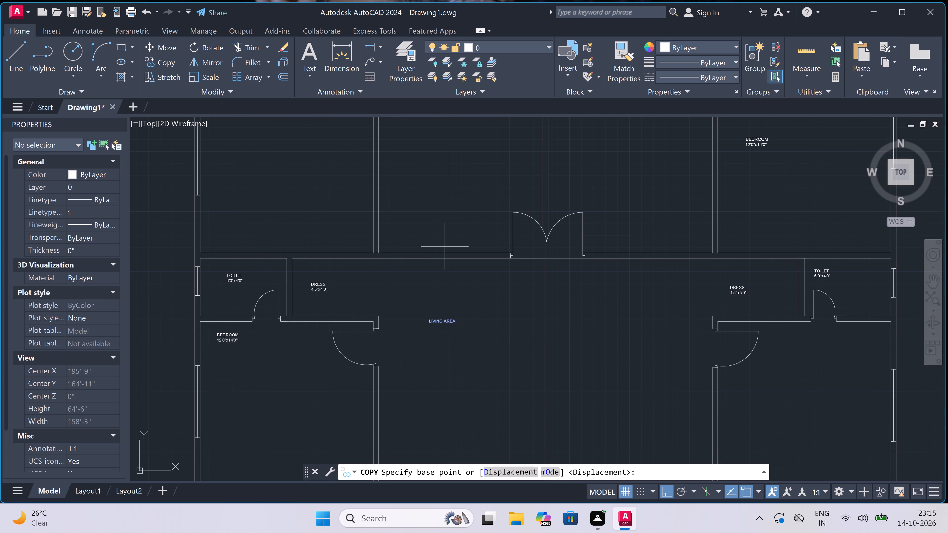
click(445, 322)
click(597, 306)
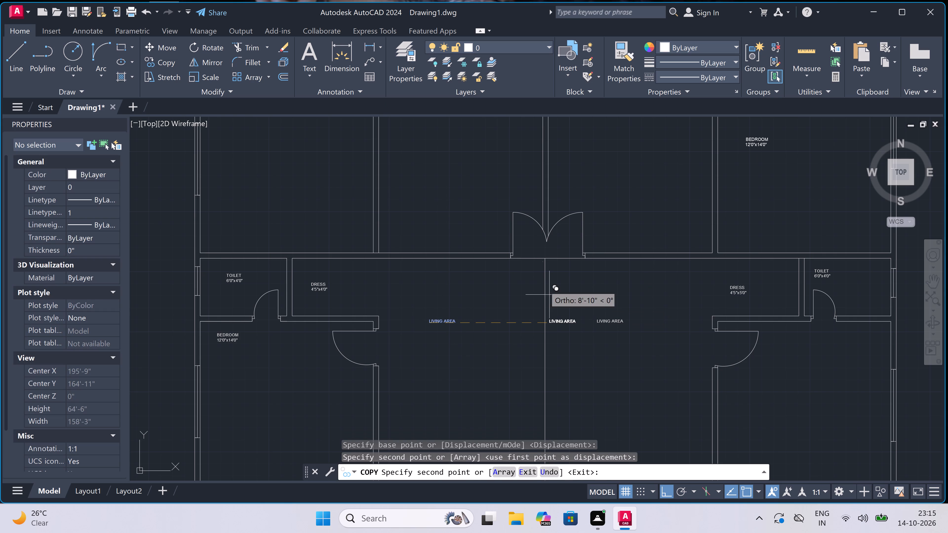
key(Escape)
Add a multiline text label reading BEDROOM with 12'0"x14'0" beneath it in the northwest corner of the southwest room, west of the staircase.
scroll(539, 276, down, 3)
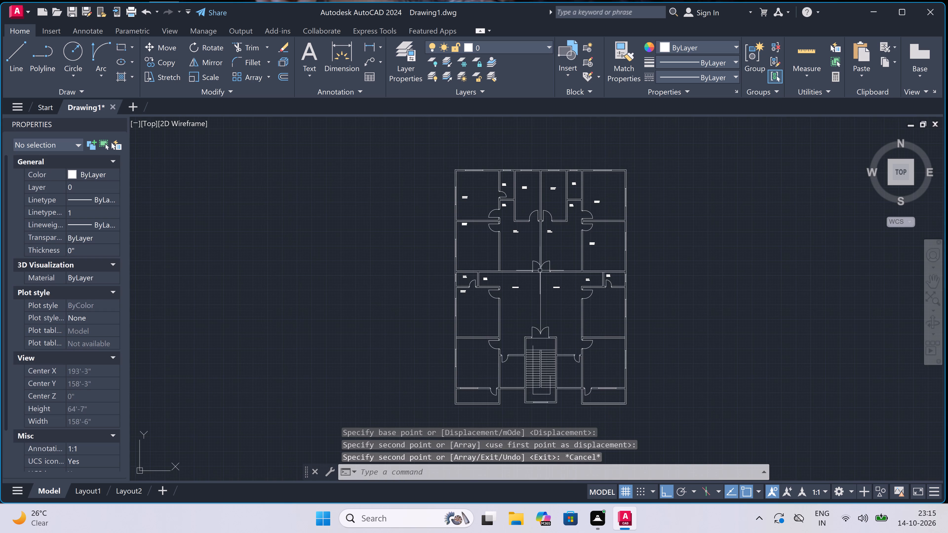
scroll(467, 343, up, 3)
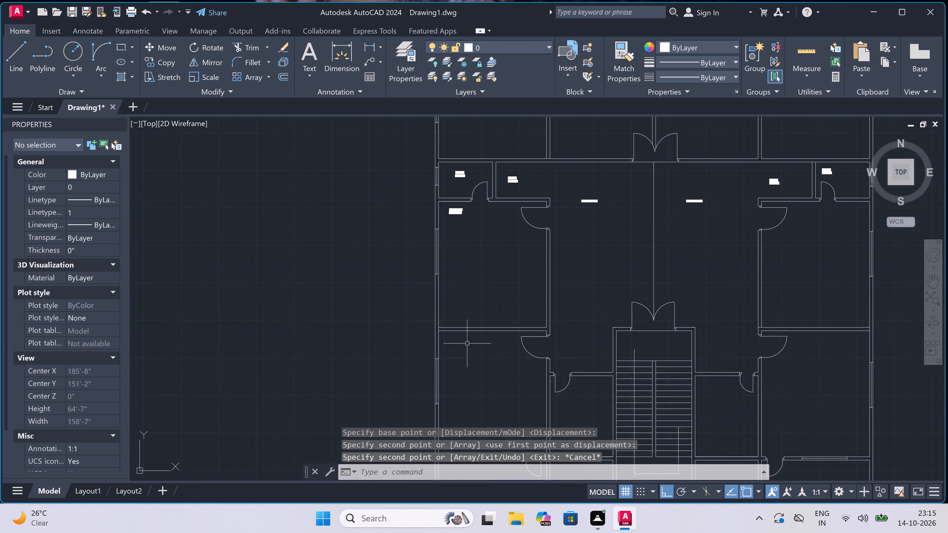
text(MT)
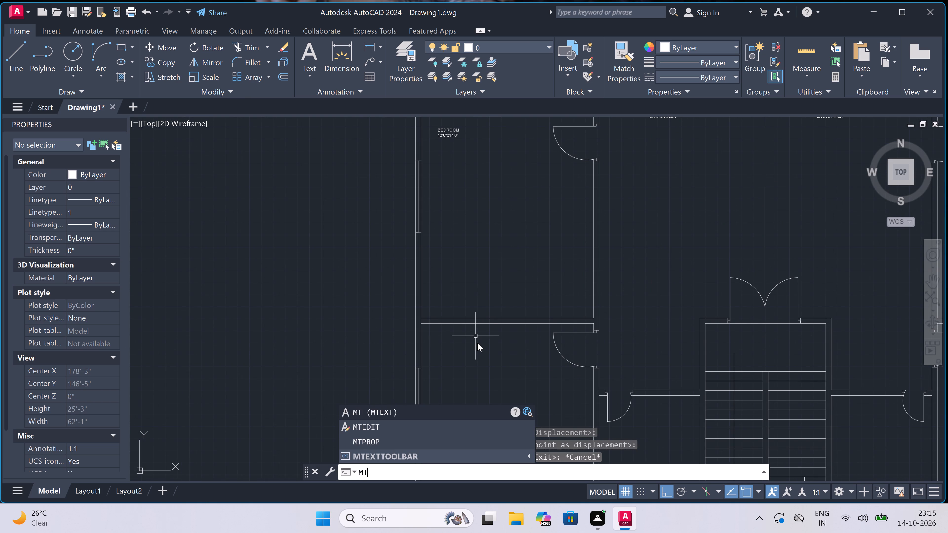
key(space)
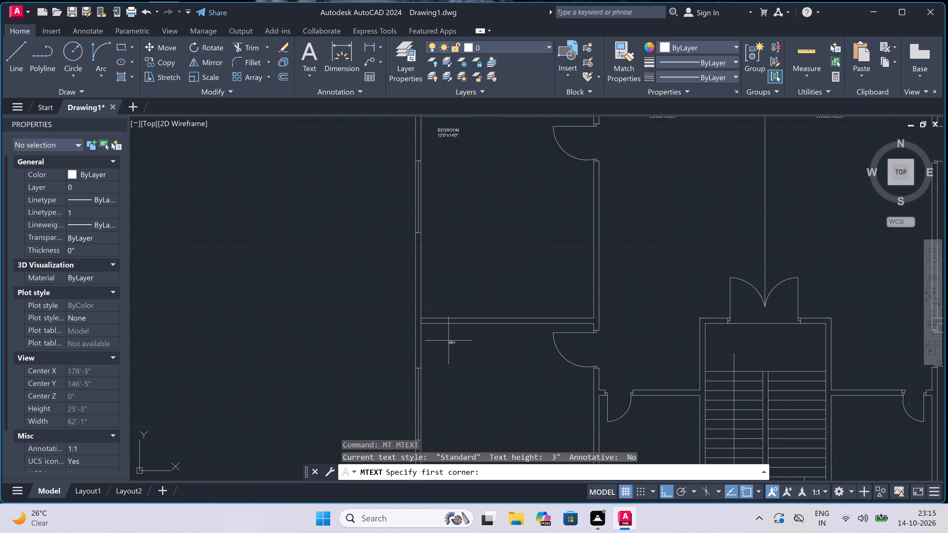
click(441, 339)
click(766, 340)
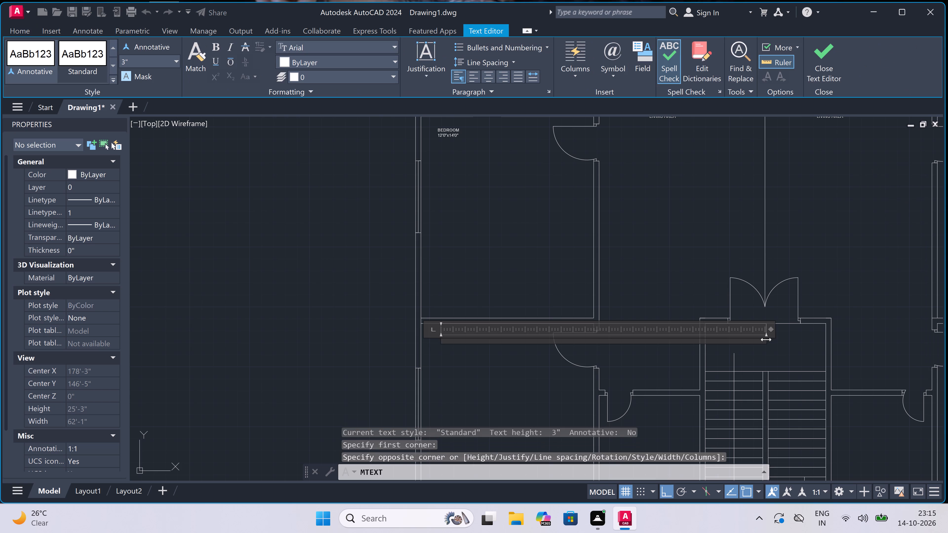
text(BEDROOM)
key(Return)
text(12'0)
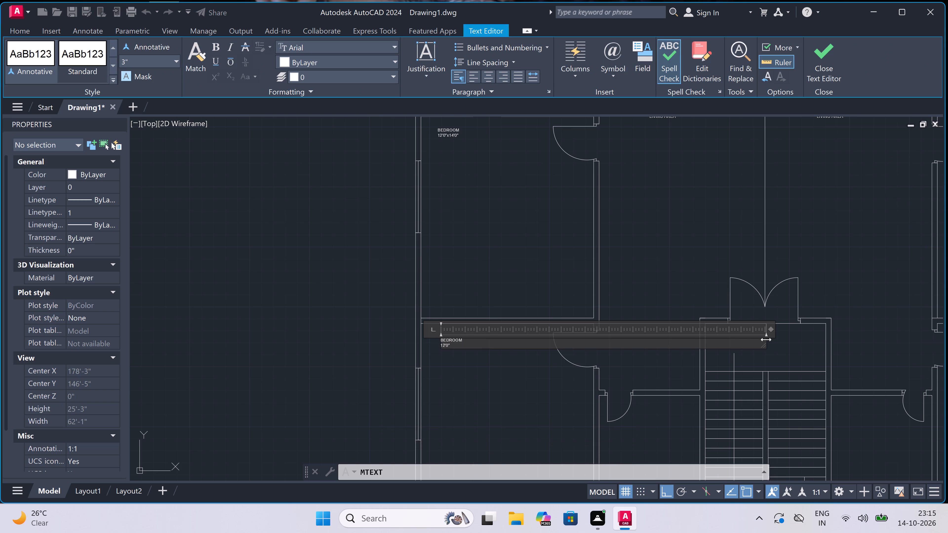
key(x)
text(14'0")
click(457, 354)
Add a multiline text label reading VERANDAH with 12'0"x4'0" beneath it in the narrow space south of the southwest bedroom.
scroll(460, 352, down, 5)
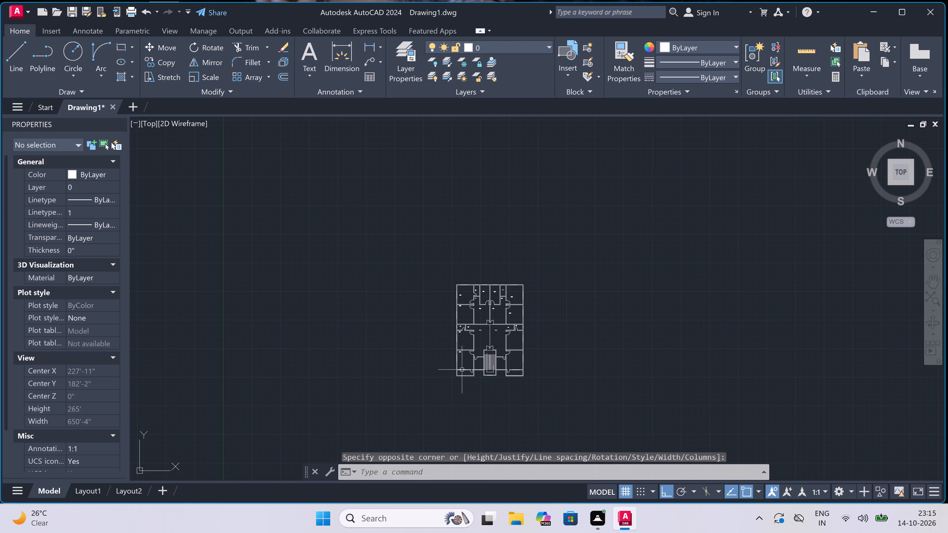
key(space)
scroll(460, 367, up, 3)
scroll(458, 396, up, 2)
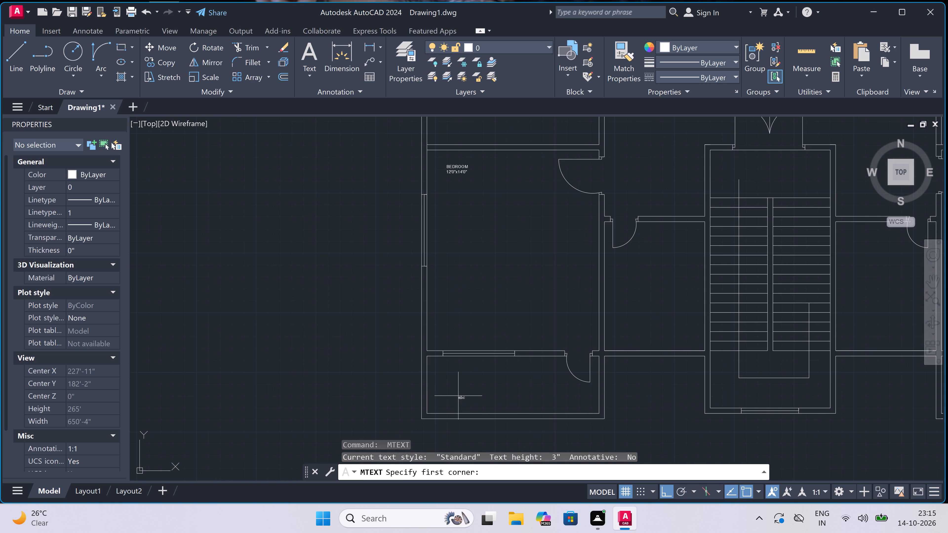
drag(454, 390, 458, 390)
click(692, 378)
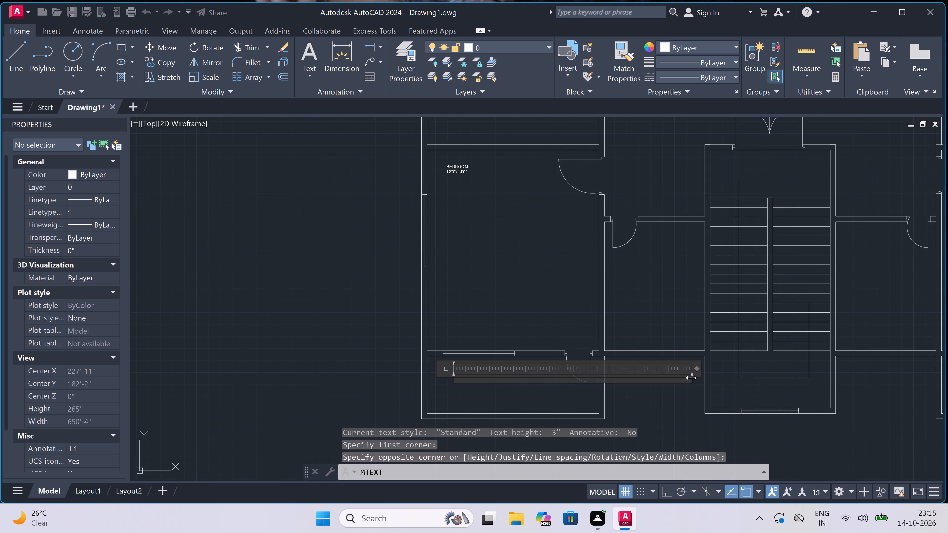
text(VERANDAH)
key(Return)
scroll(685, 378, up, 2)
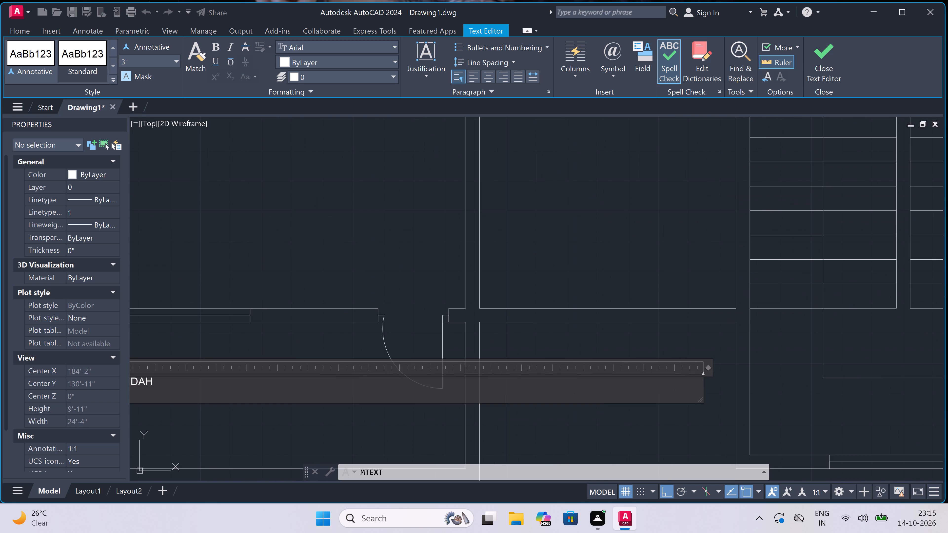
scroll(682, 381, down, 1)
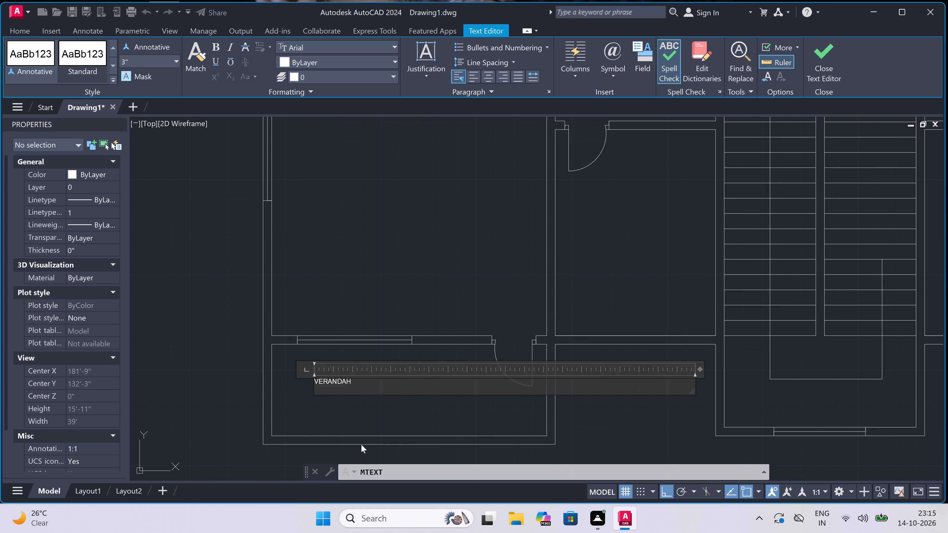
text(12'0)
text("x)
text(4'0")
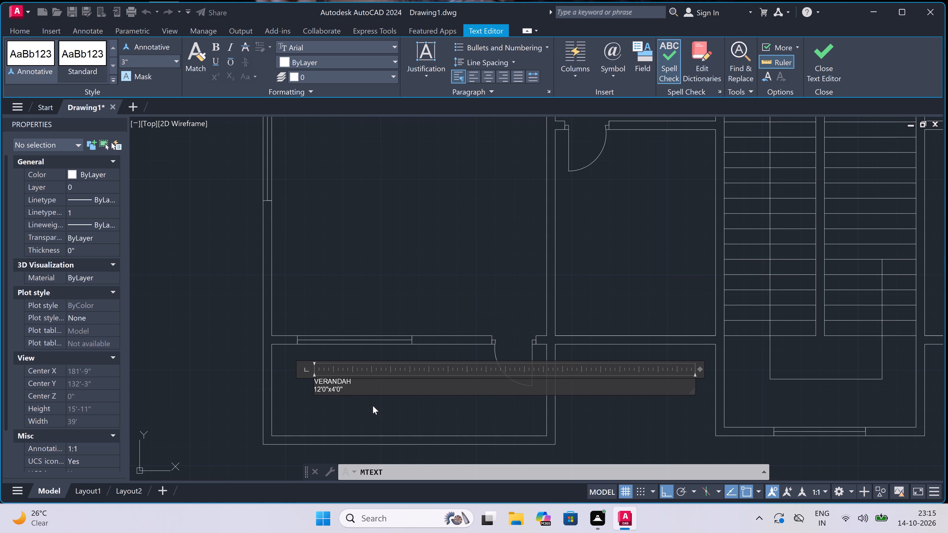
click(373, 406)
Add a multiline text label reading TOILET with 7'0"x9'0" beneath it in the room just west of the staircase.
key(space)
scroll(375, 368, down, 3)
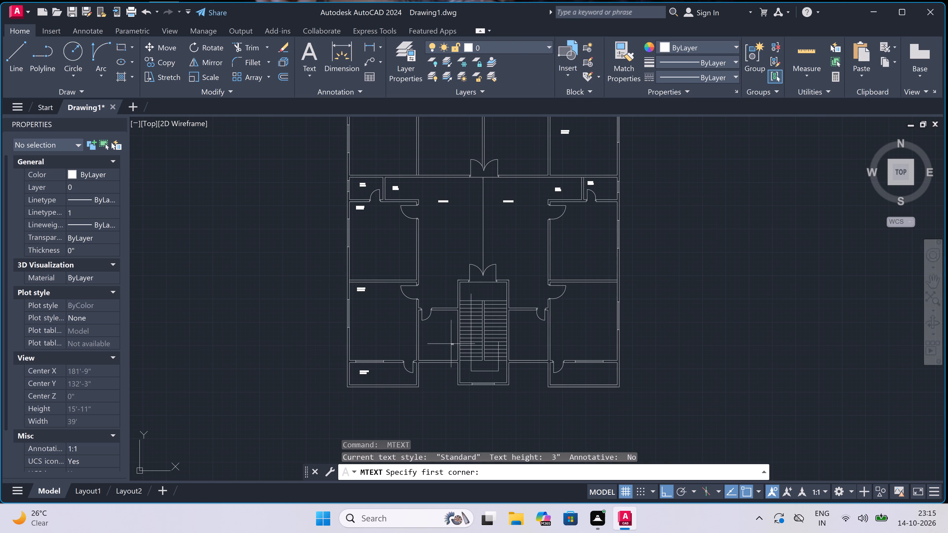
scroll(434, 321, up, 3)
click(401, 341)
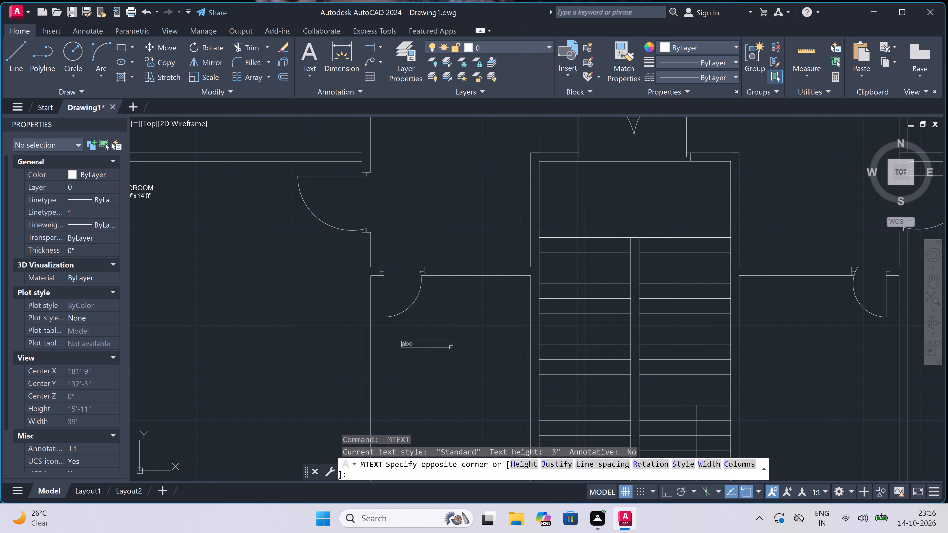
click(754, 345)
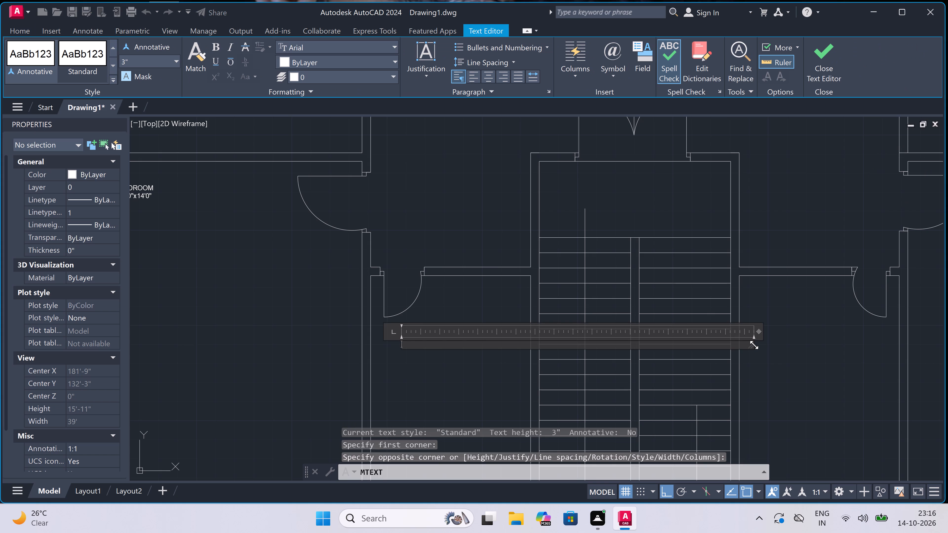
text(TOILET)
key(Return)
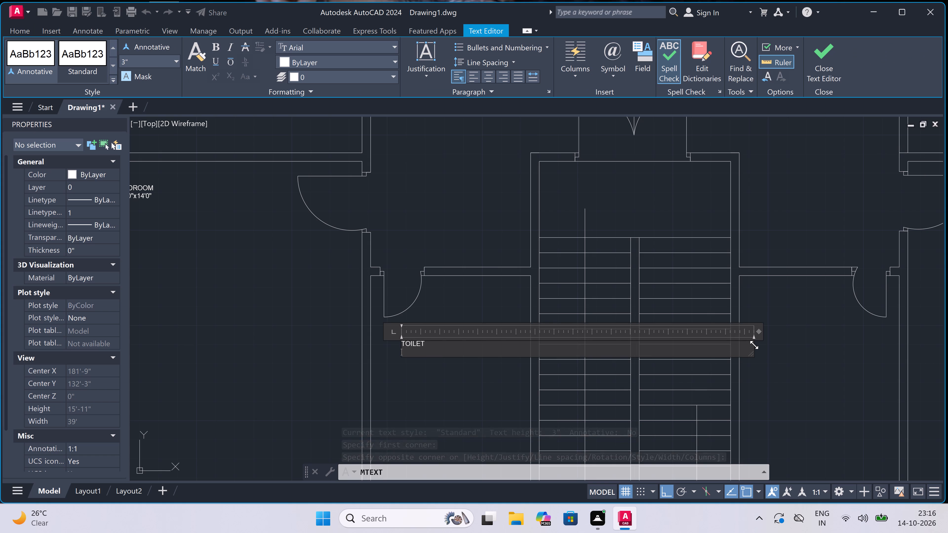
text(7'0)
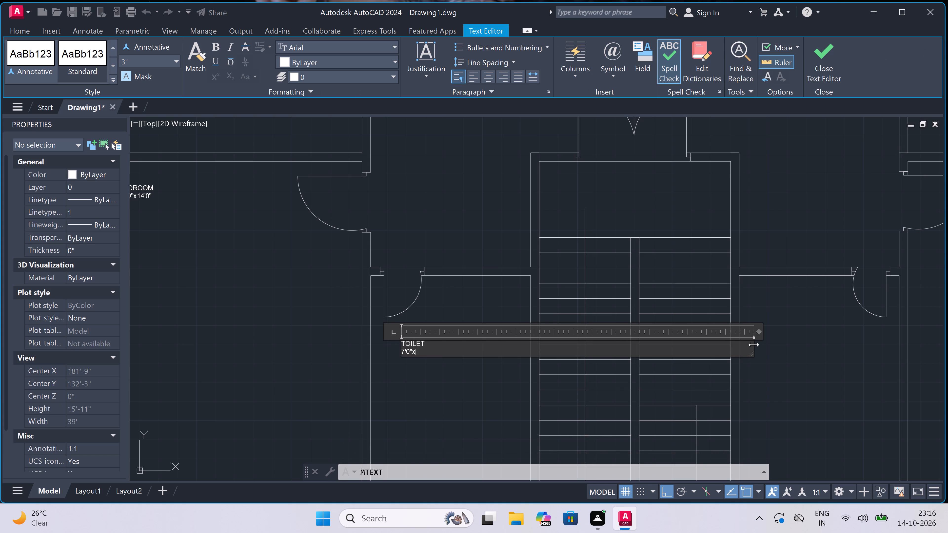
text(9')
text(0")
click(458, 381)
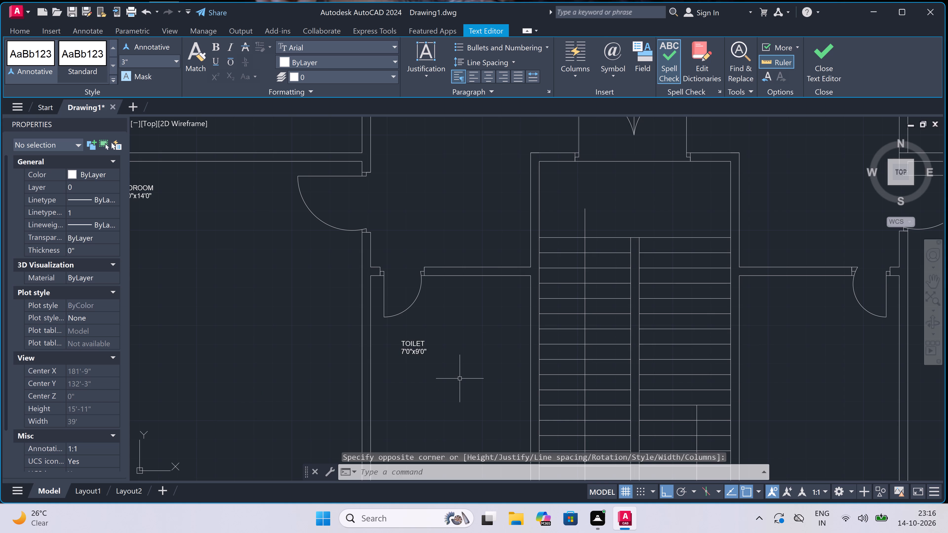
Add a multiline text label reading TOILET with 7'0"x9'0" beneath it in the room just east of the staircase.
key(space)
scroll(460, 379, down, 4)
scroll(584, 356, up, 2)
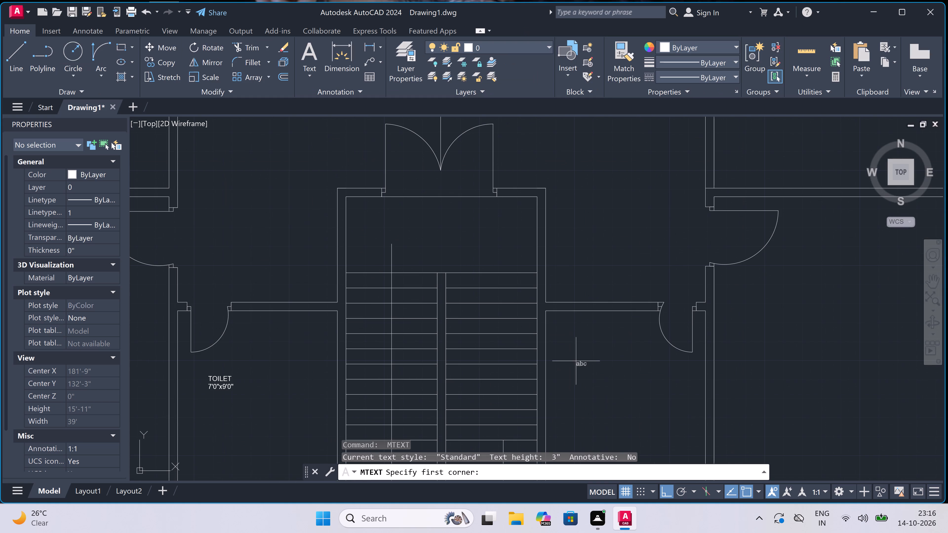
drag(573, 384, 578, 386)
click(803, 384)
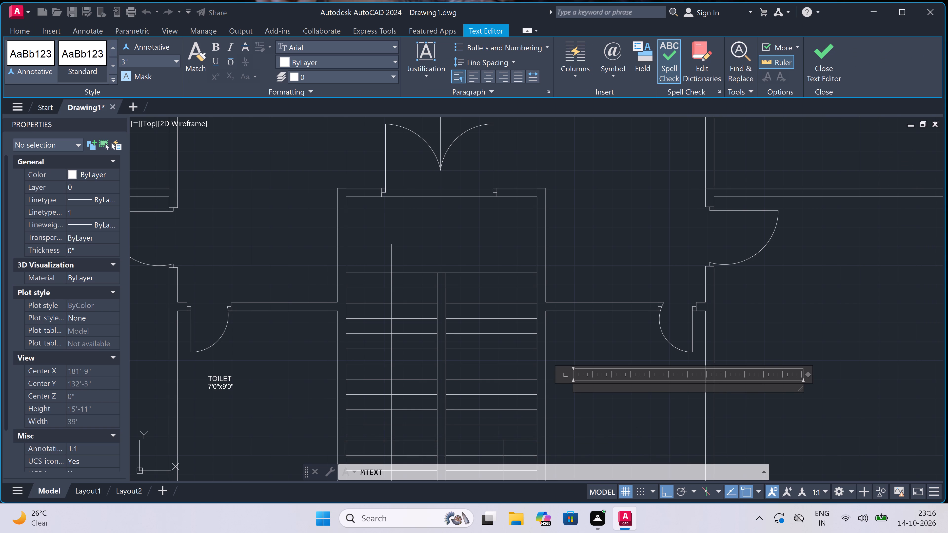
text(TOILET)
key(Return)
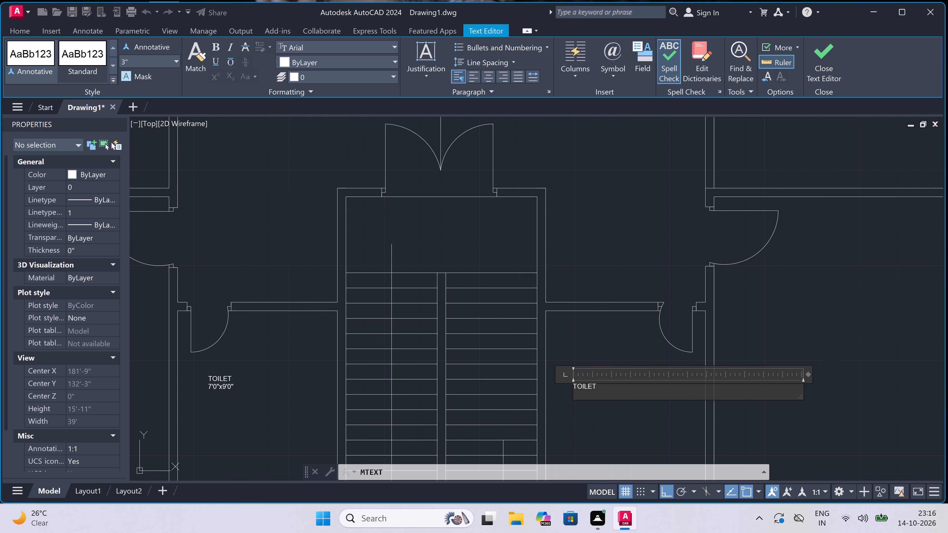
text(7'0)
text(9'0")
click(587, 337)
Add a multiline text label reading BEDROOM with 12'0"x14'0" beneath it at the north wall of the southeast room, east of the staircase.
scroll(586, 332, down, 4)
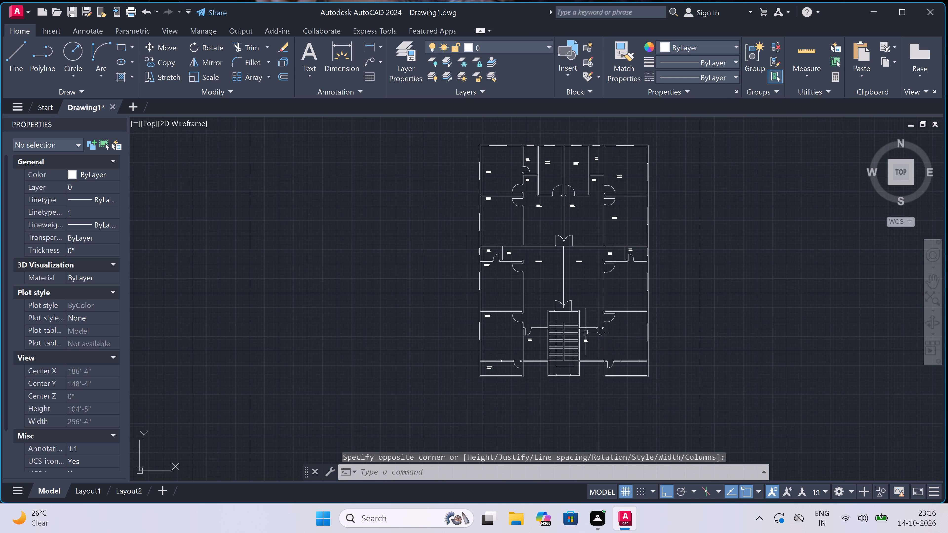
scroll(633, 314, up, 3)
key(space)
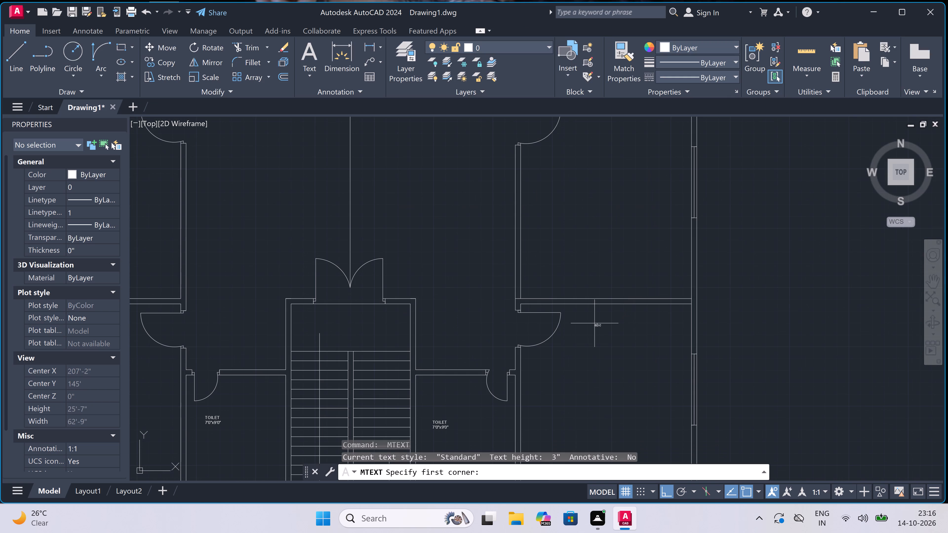
drag(583, 330, 646, 324)
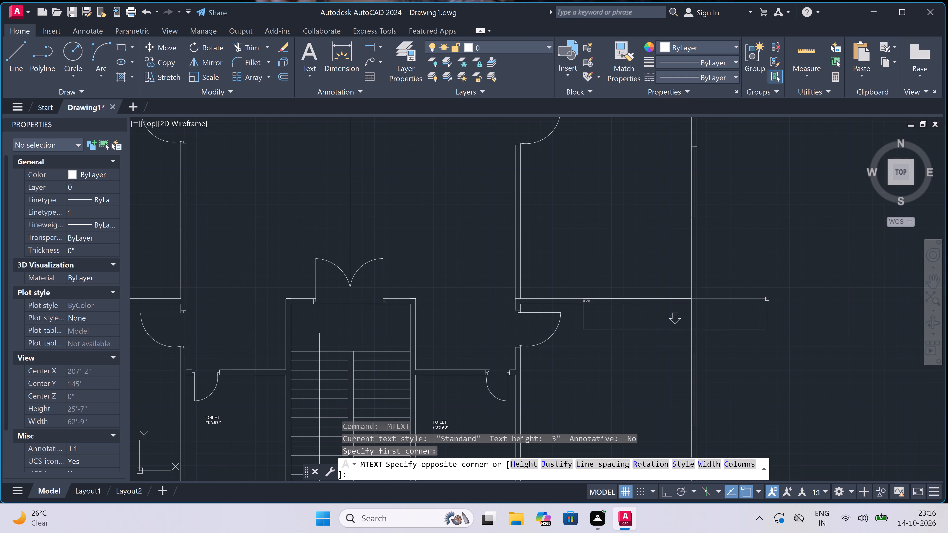
click(767, 300)
scroll(646, 289, up, 2)
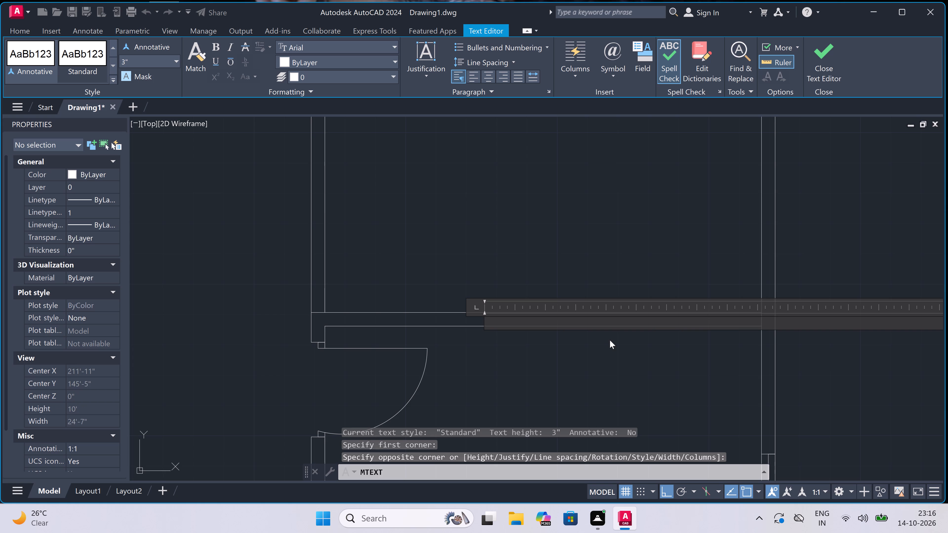
text(BEDROOM)
key(Return)
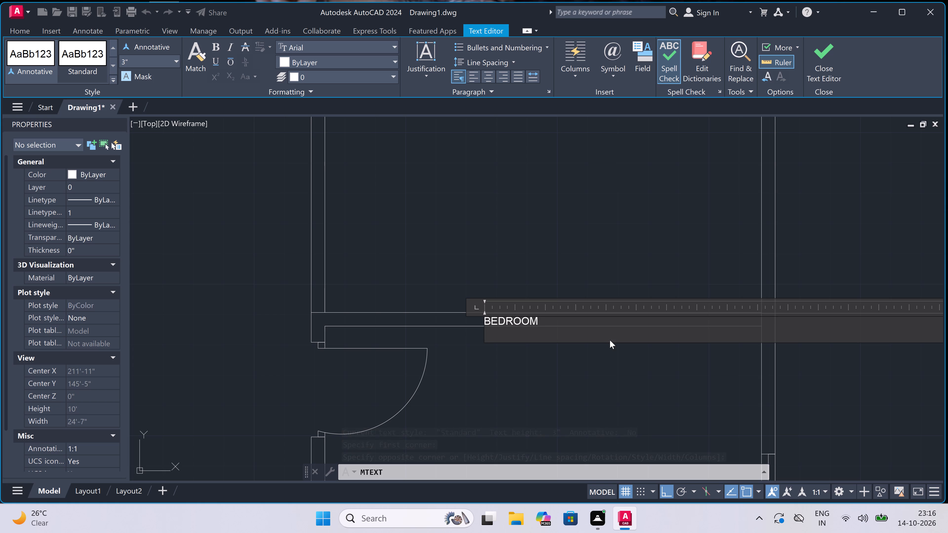
text(12'0)
text("x14'0")
click(510, 394)
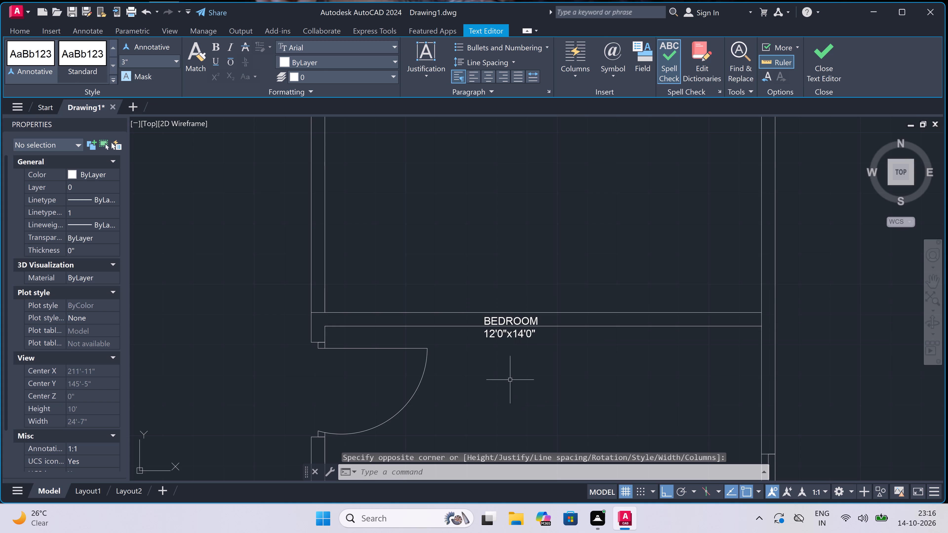
Move the southeast BEDROOM label freely, with Ortho off, southeast off the wall and into the room.
click(505, 330)
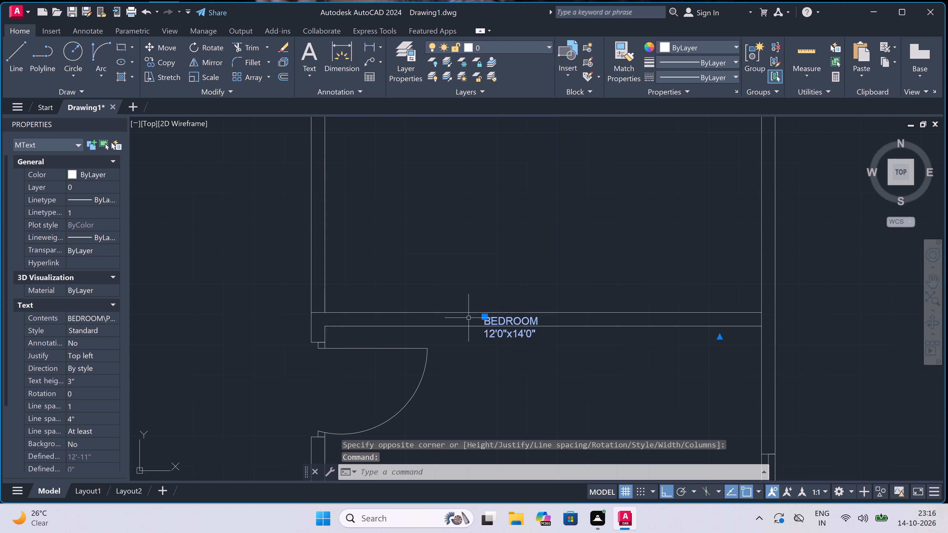
click(485, 316)
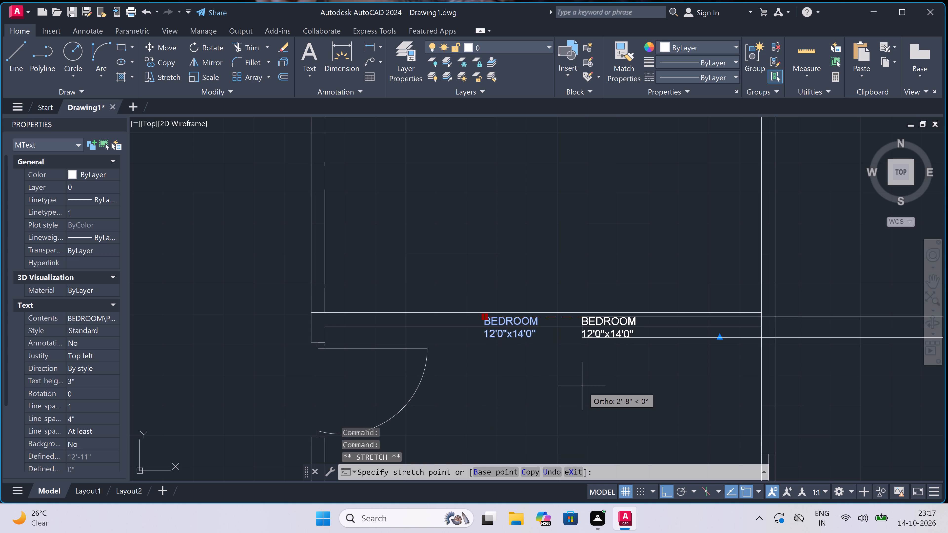
key(F8)
click(575, 359)
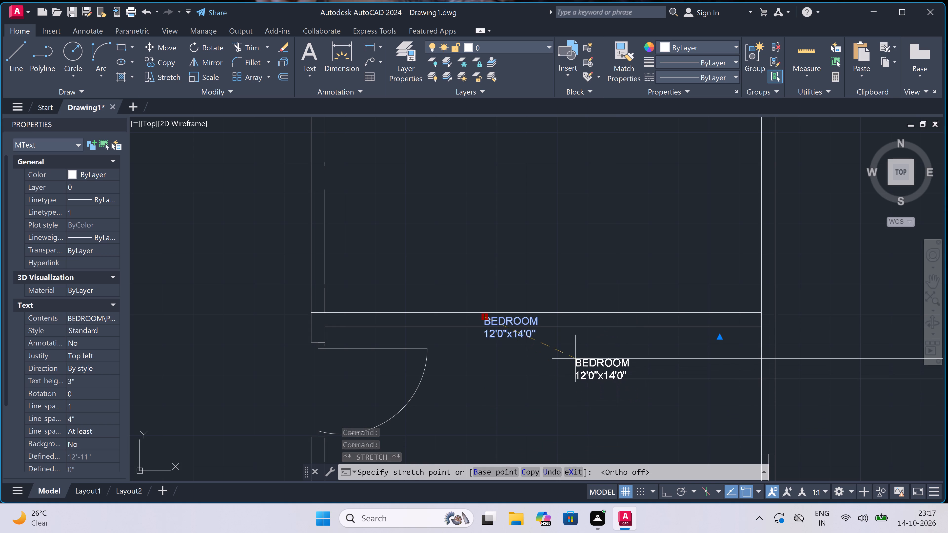
key(Escape)
Add a single-line multiline text label reading VERANDAH 12'0"x4'0" in the narrow space south of the southeast bedroom.
scroll(560, 322, down, 5)
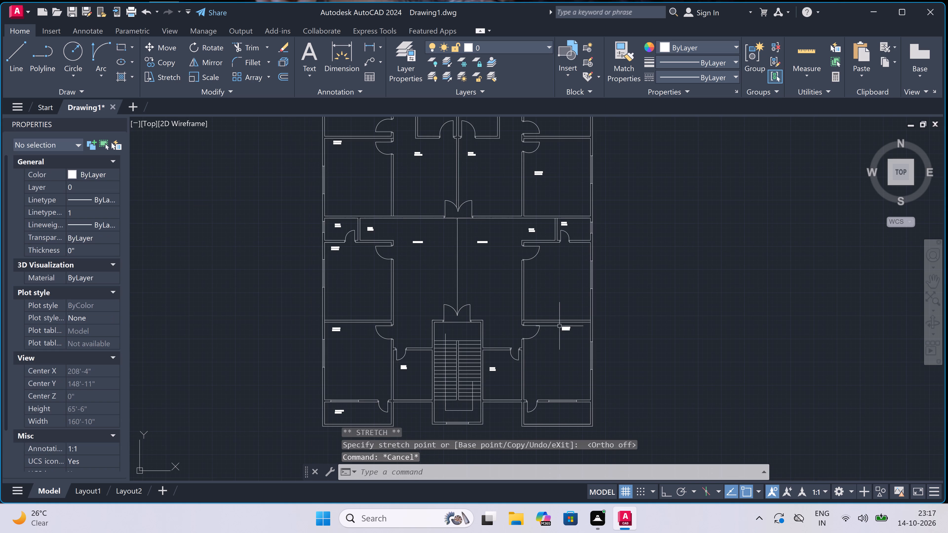
scroll(556, 423, up, 3)
key(space)
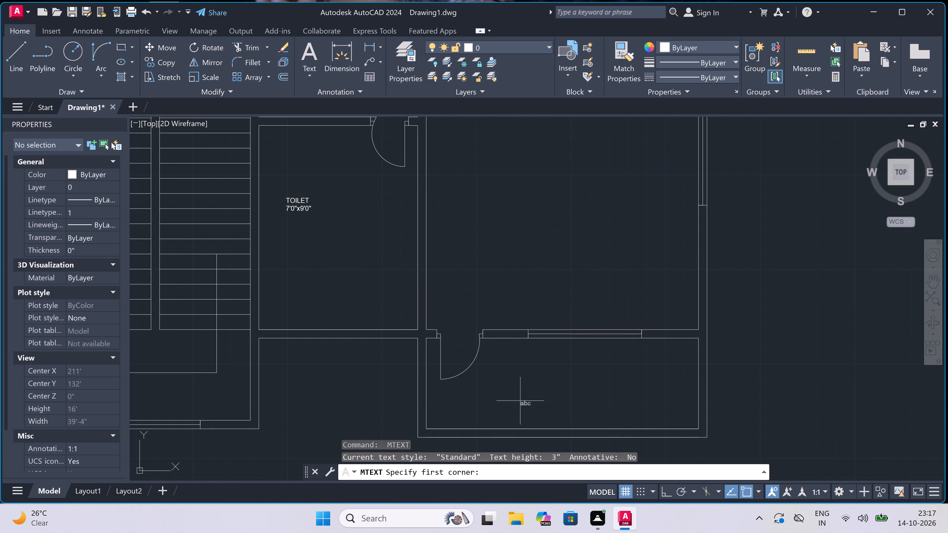
drag(495, 391, 498, 391)
click(822, 356)
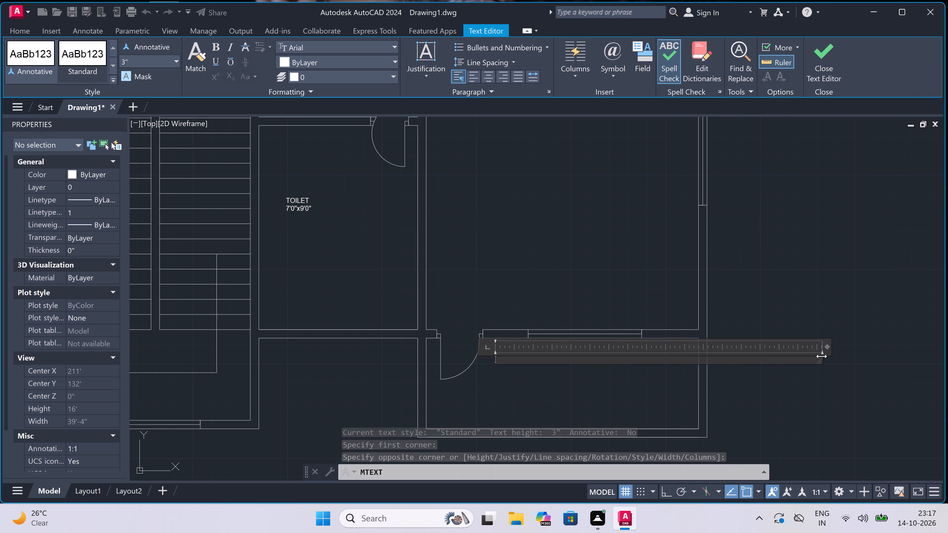
text(VERANDAH)
key(Return)
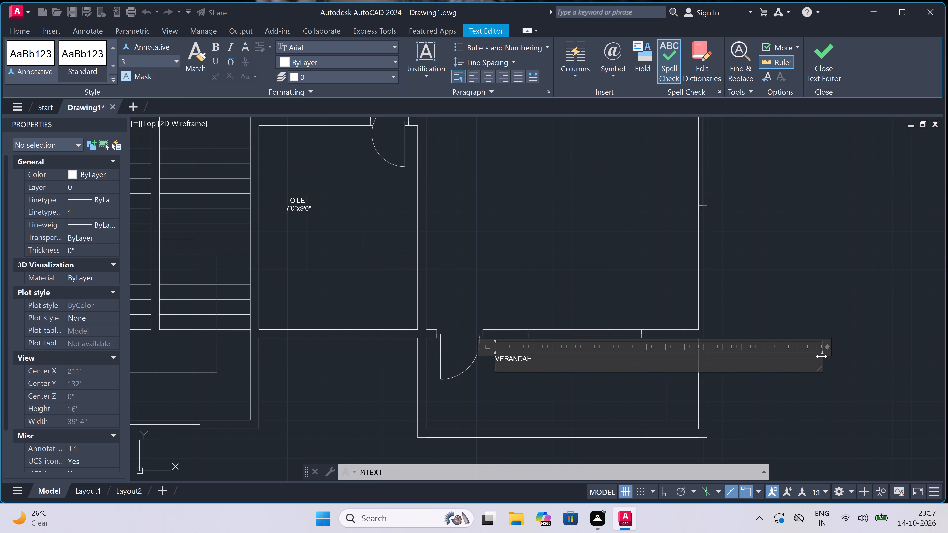
text(12)
text('0)
text(4'0")
click(496, 368)
key(BackSpace)
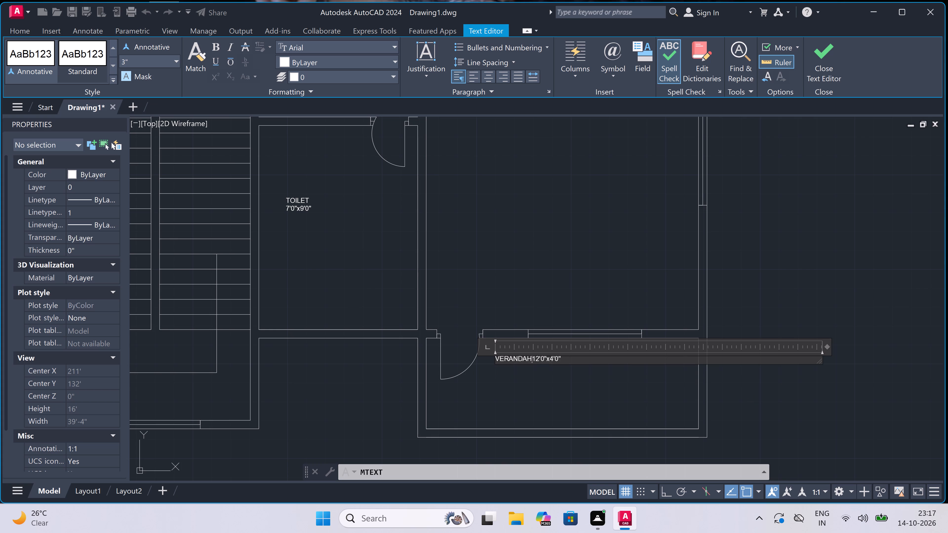
key(space)
click(503, 402)
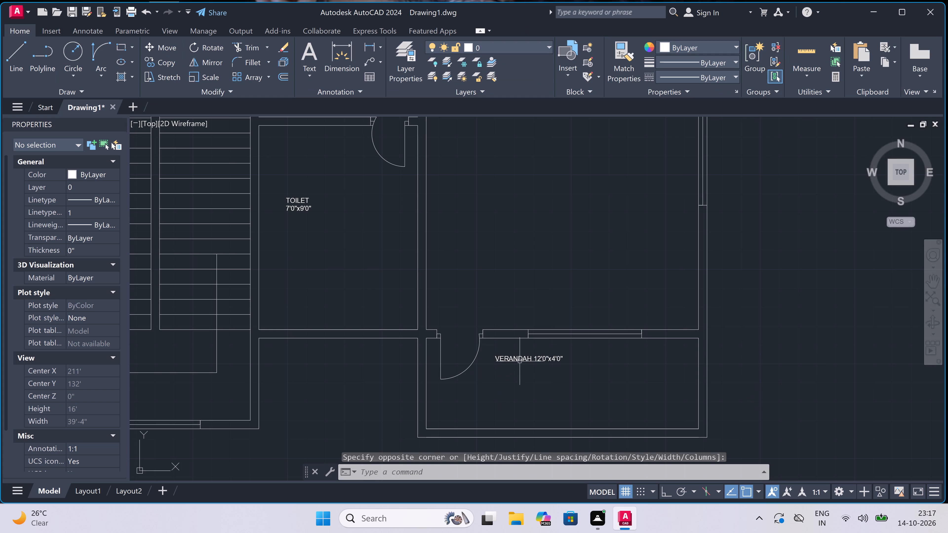
Move the southeast VERANDAH label slightly southeast, toward the middle of the verandah.
click(520, 360)
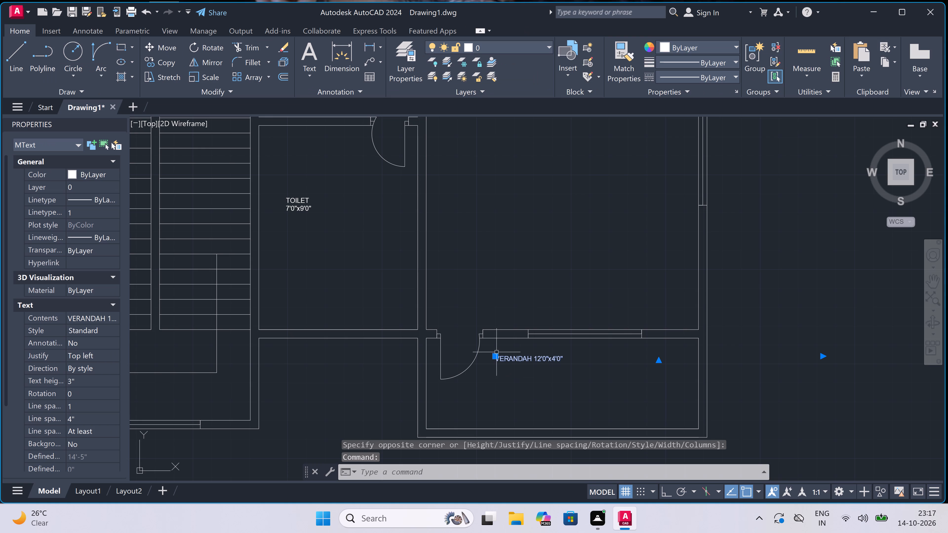
click(495, 354)
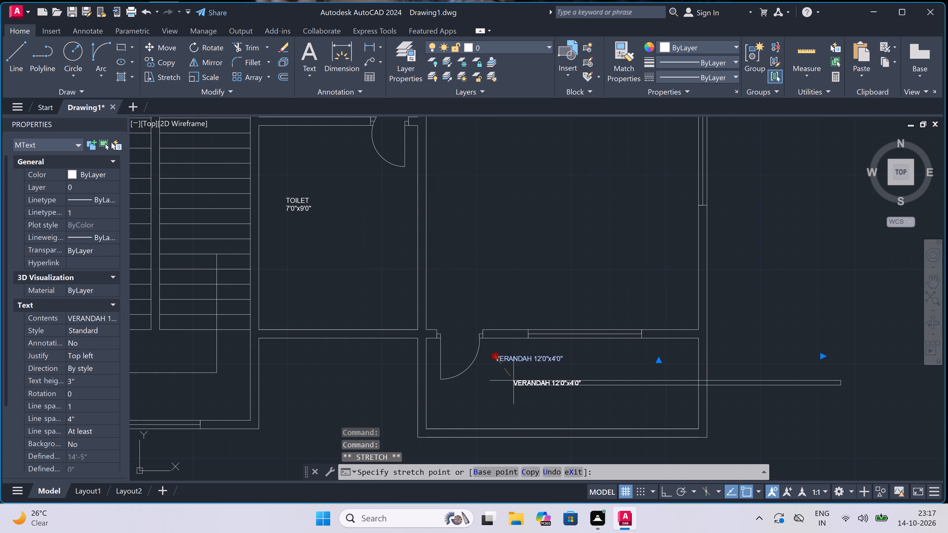
click(518, 384)
key(Escape)
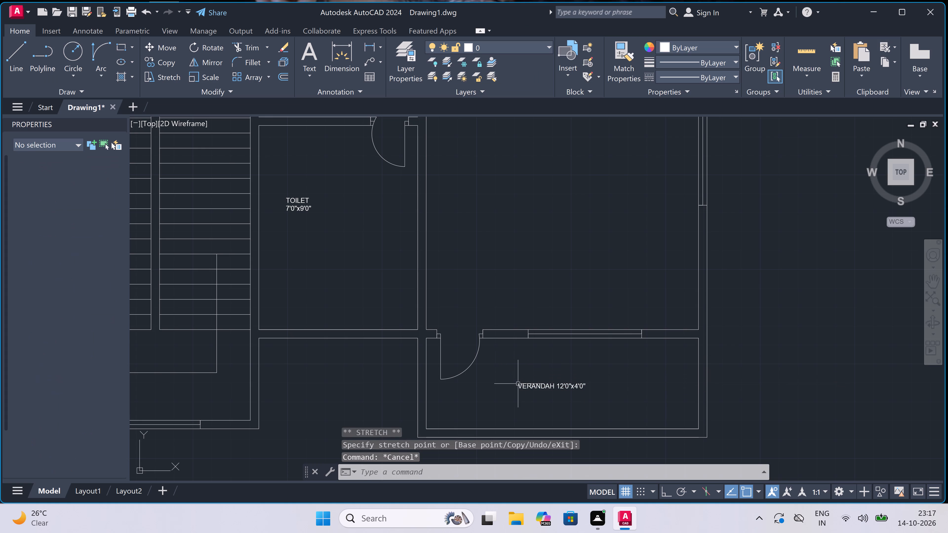
Edit the southwest verandah label so it reads VERANDAH 12'0"x4'0" on a single line.
scroll(525, 357, down, 3)
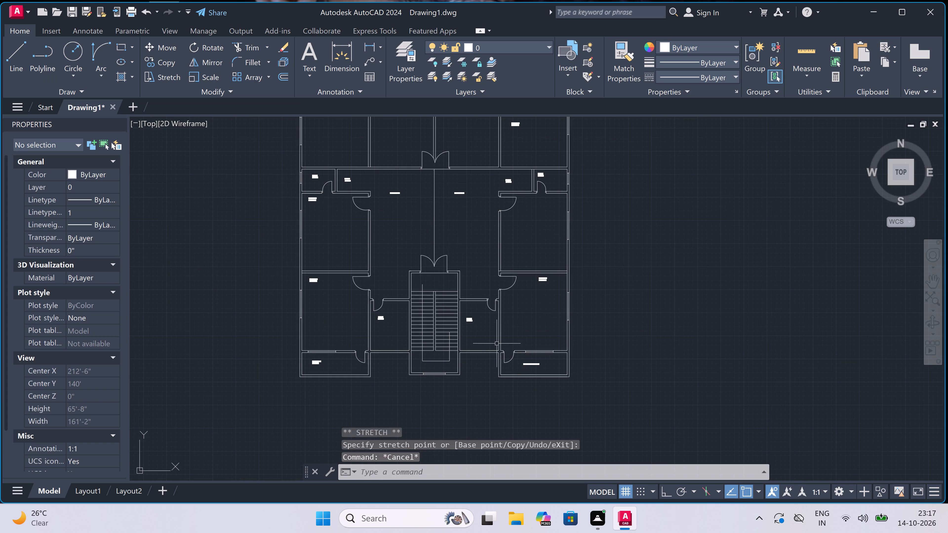
scroll(318, 366, up, 3)
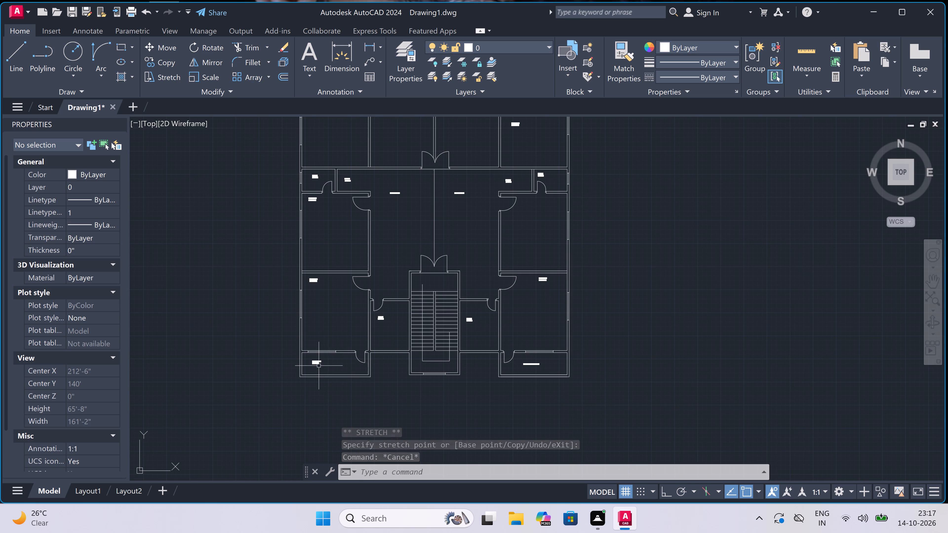
scroll(304, 357, up, 2)
triple_click(304, 357)
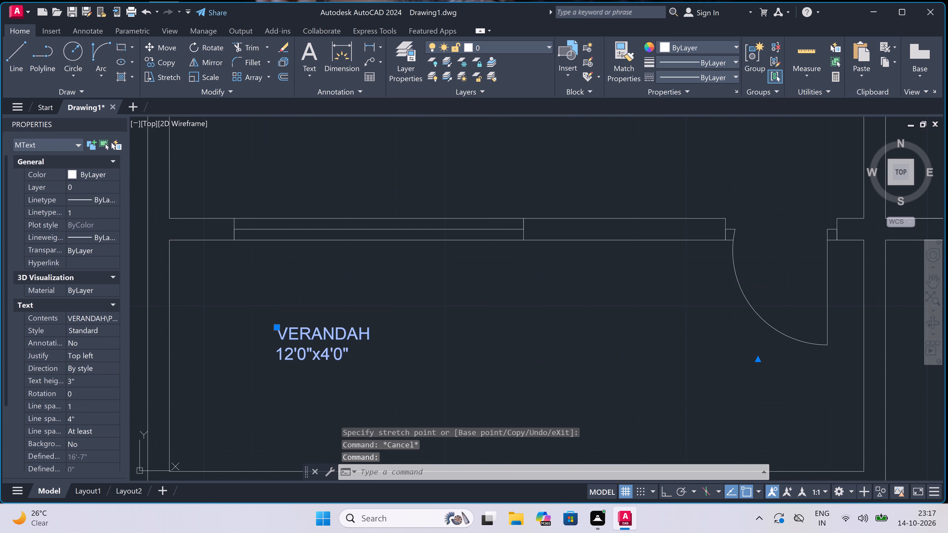
click(279, 355)
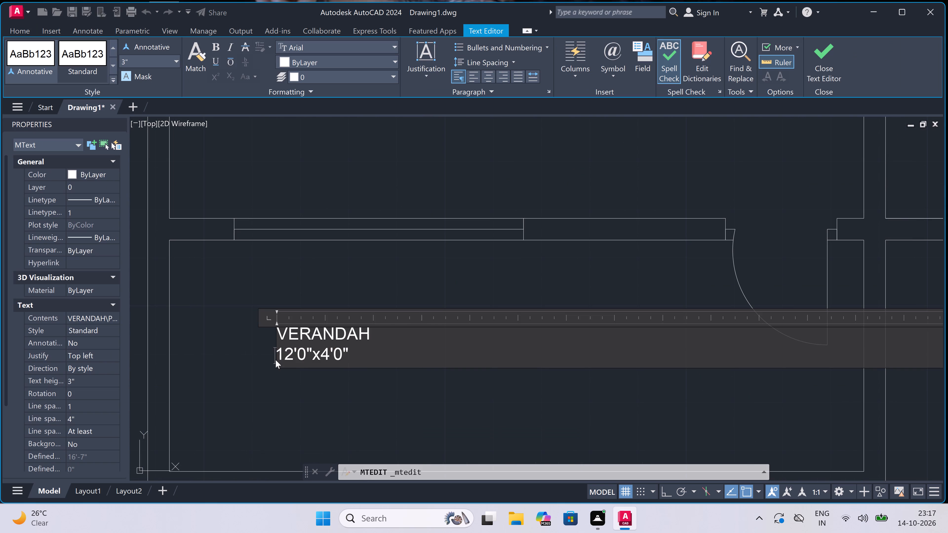
key(BackSpace)
key(space)
drag(432, 354, 432, 357)
Add a multiline text label reading STAIRS with 8'0"x17'6" beneath it on the staircase's north landing, below the double doors.
scroll(355, 364, down, 5)
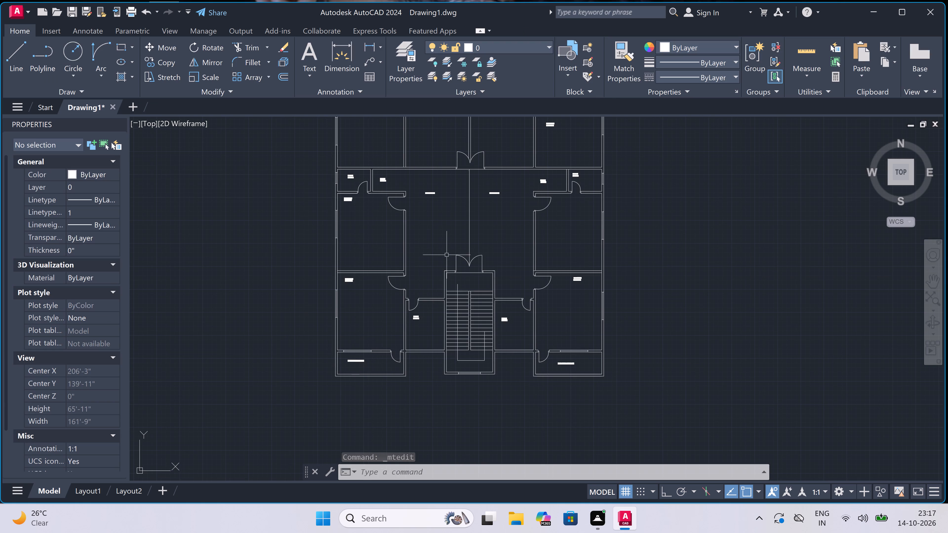
scroll(463, 252, up, 2)
text(mt)
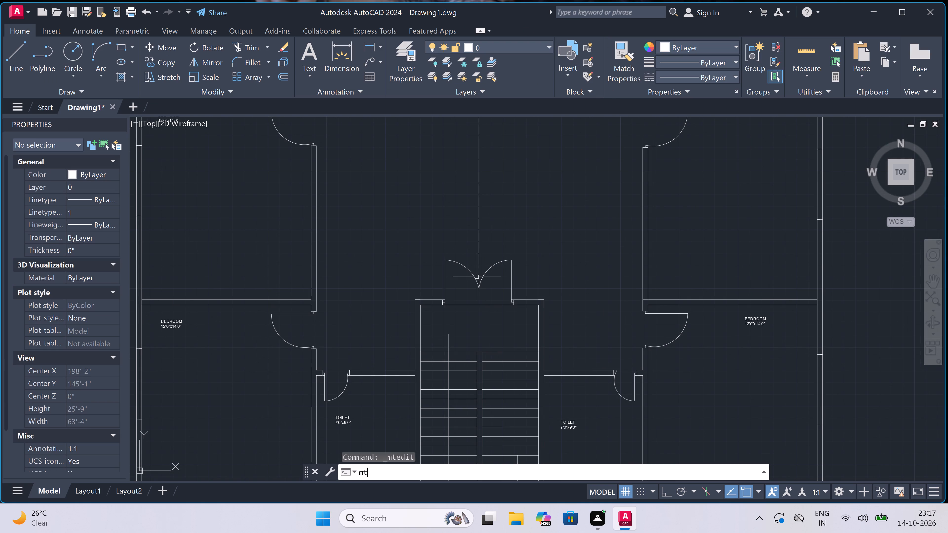
key(space)
scroll(459, 298, up, 2)
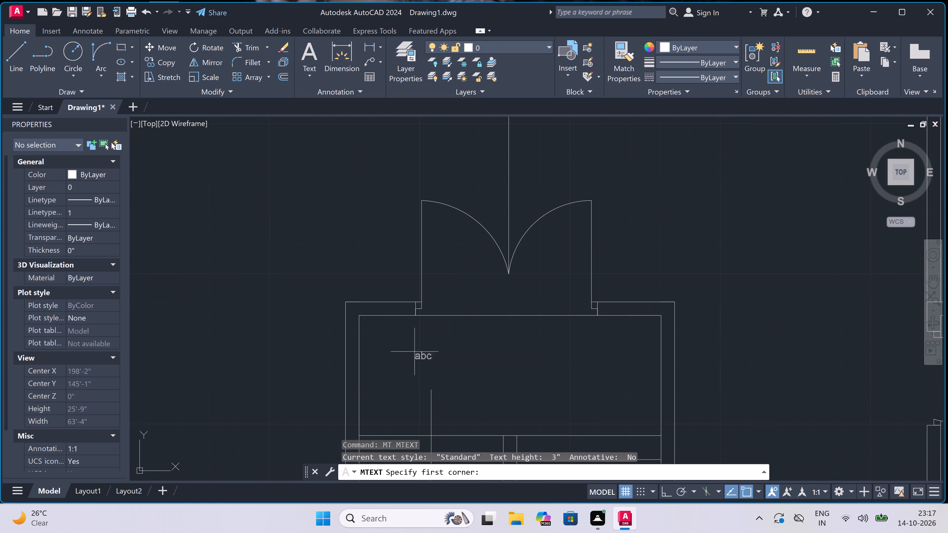
drag(415, 362, 456, 359)
click(753, 343)
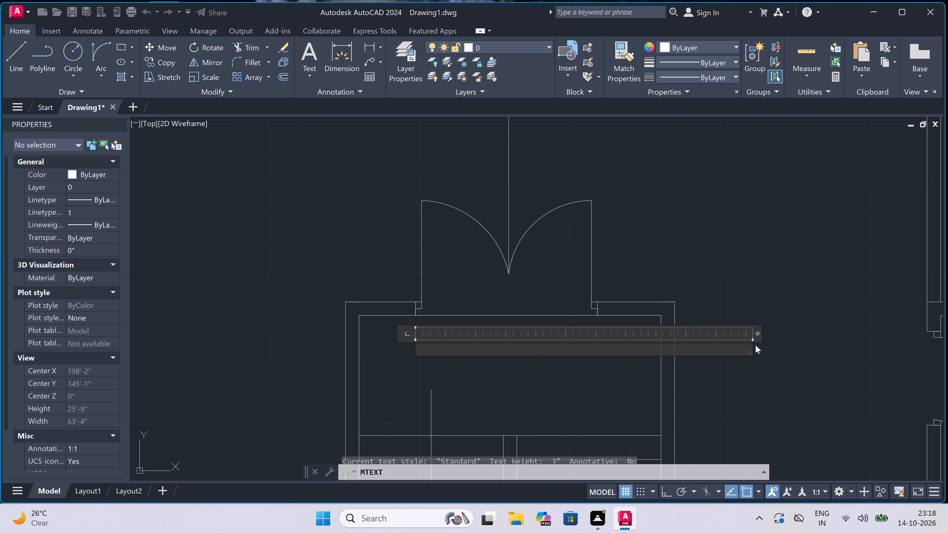
text(SRA)
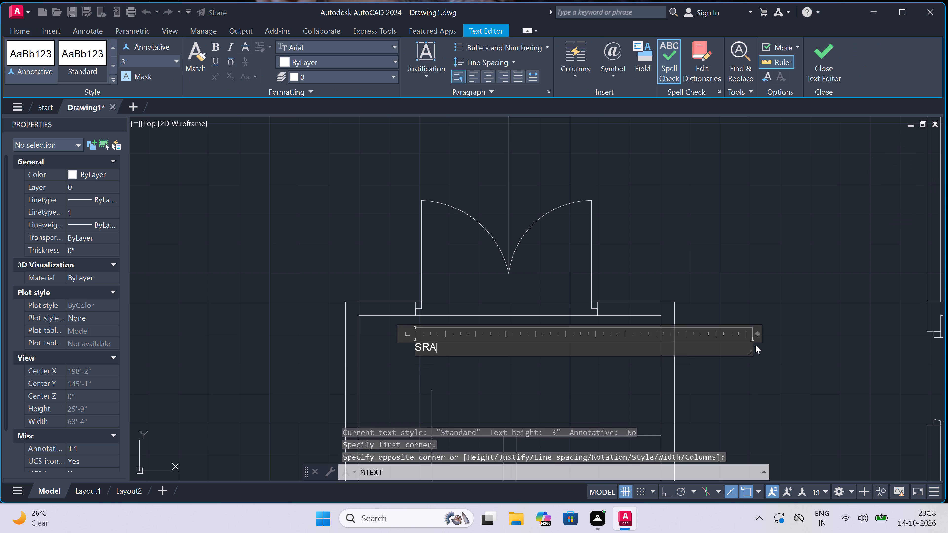
key(t)
key(BackSpace)
key(BackSpace)
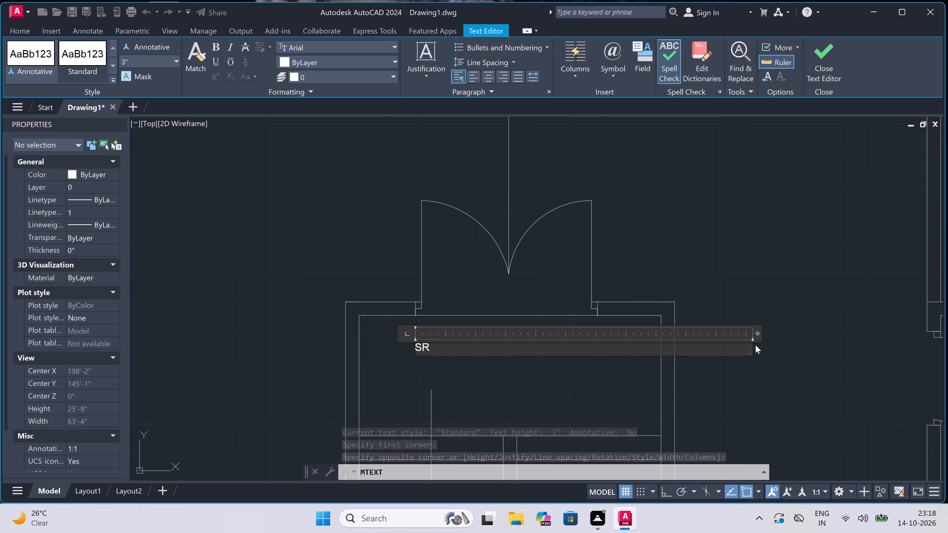
key(BackSpace)
text(TAIRS)
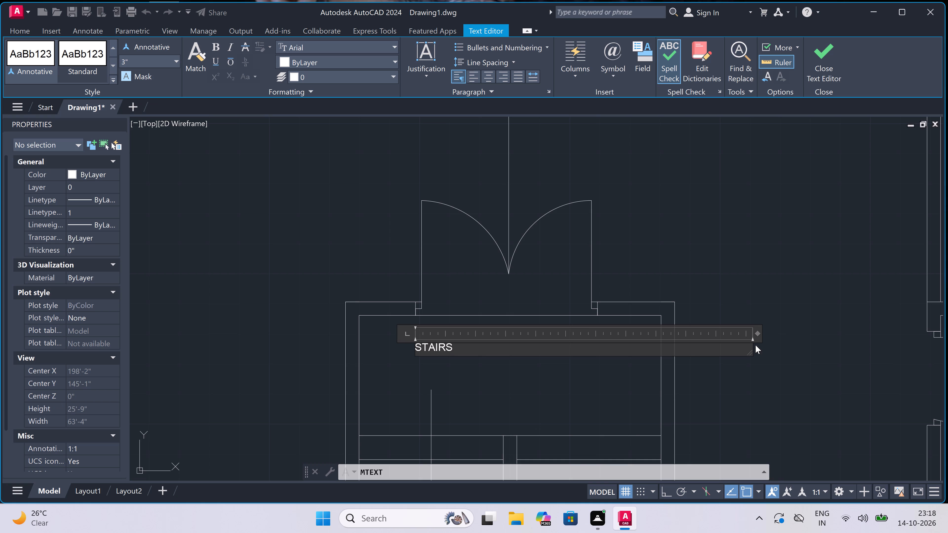
key(space)
key(Return)
text(8'0)
key(shift+quotedbl)
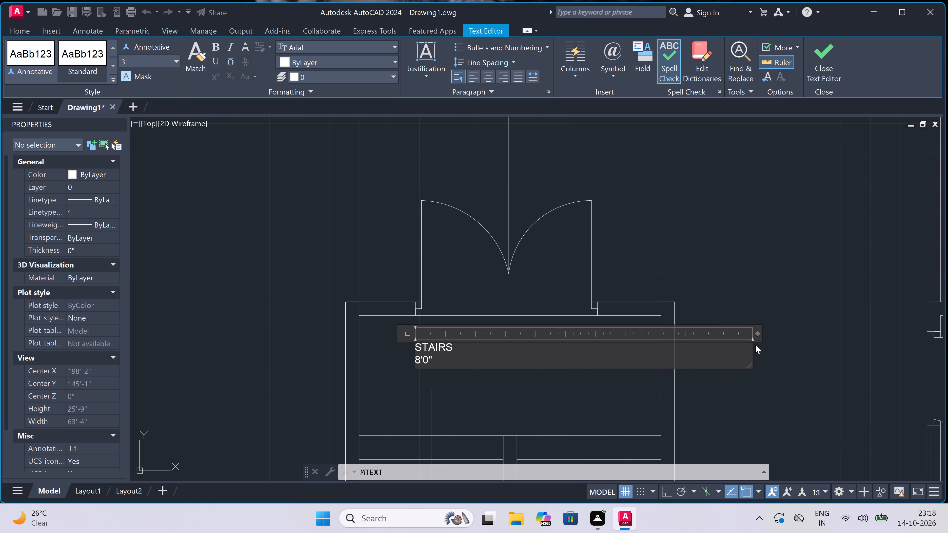
text(x17')
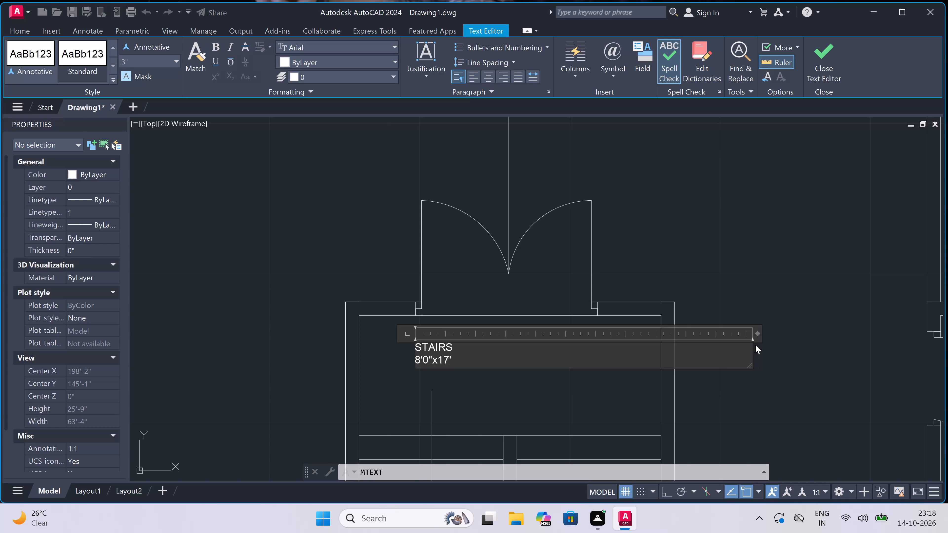
text(6")
click(460, 394)
Move the STAIRS label east, closer to the centre of the staircase's north landing.
click(433, 349)
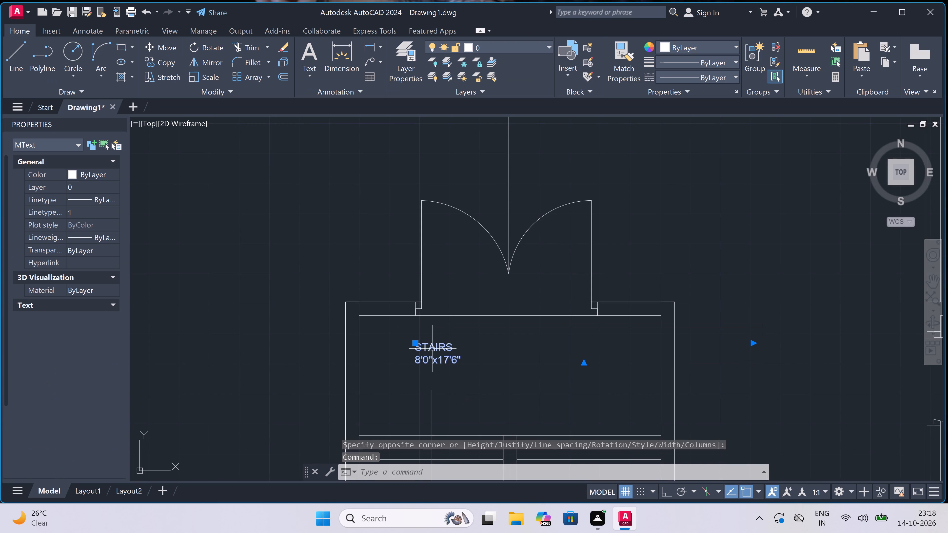
click(415, 343)
scroll(493, 343, up, 2)
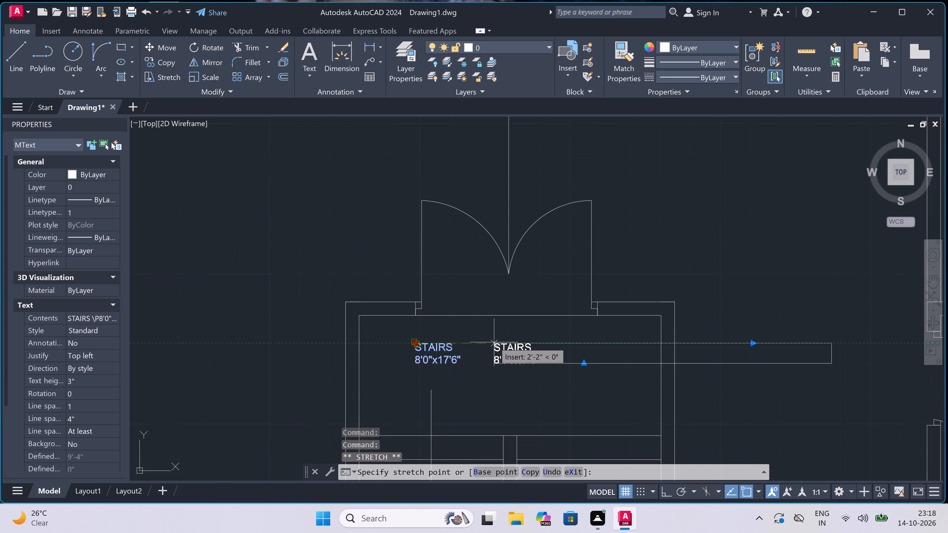
click(448, 362)
key(Escape)
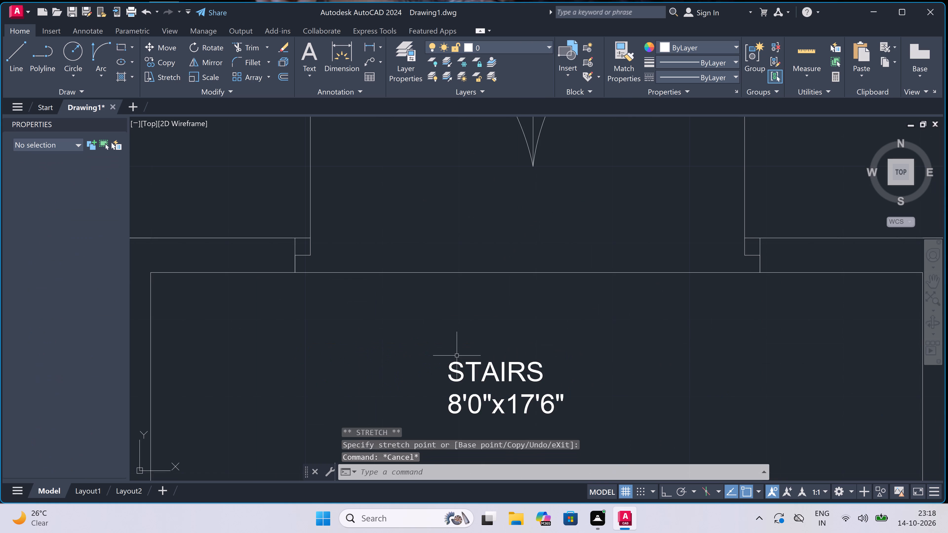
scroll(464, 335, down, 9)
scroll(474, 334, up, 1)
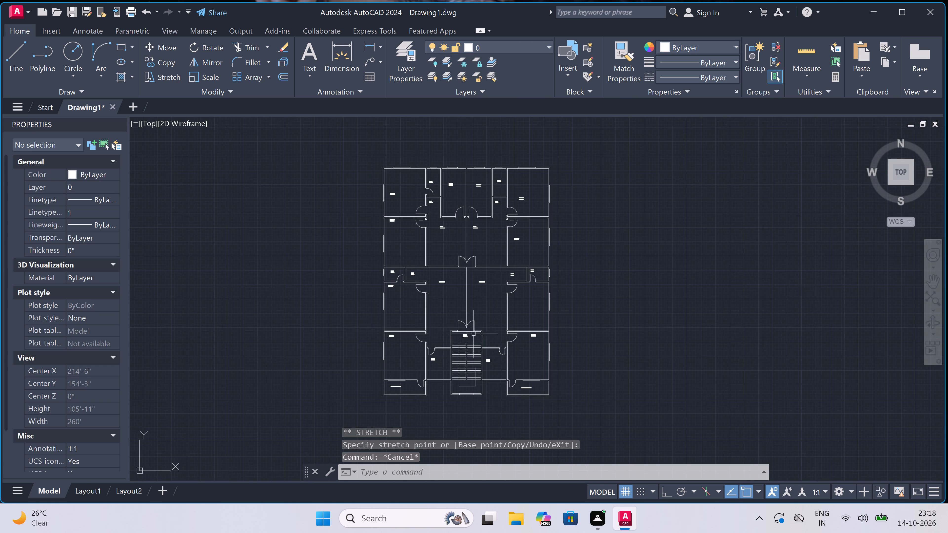
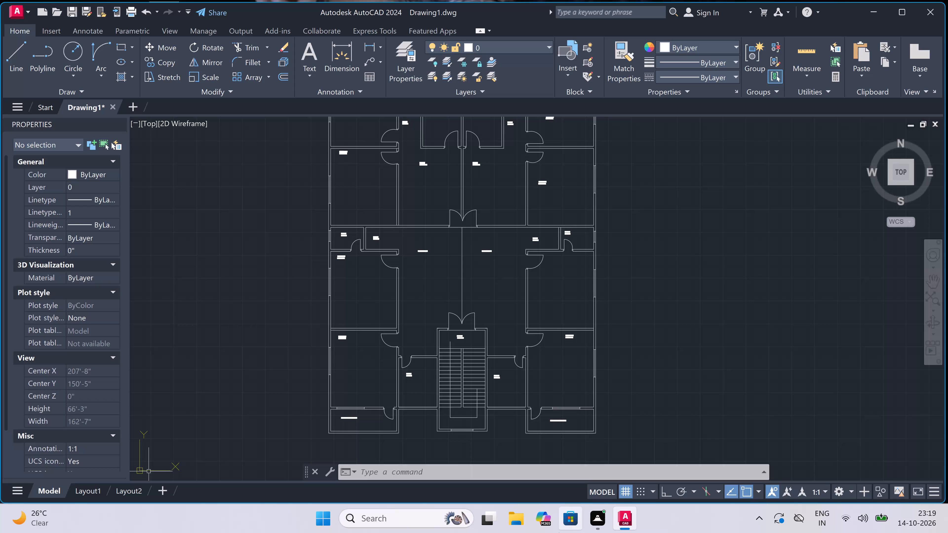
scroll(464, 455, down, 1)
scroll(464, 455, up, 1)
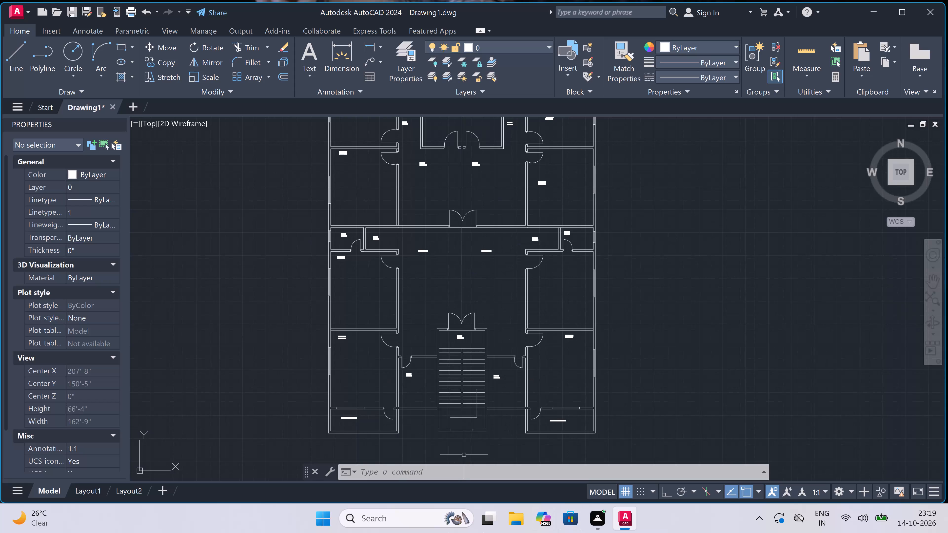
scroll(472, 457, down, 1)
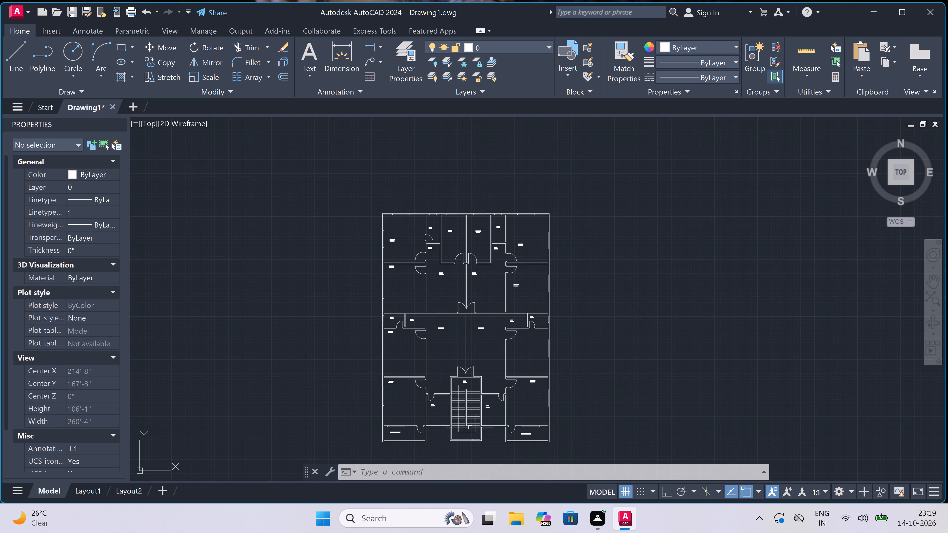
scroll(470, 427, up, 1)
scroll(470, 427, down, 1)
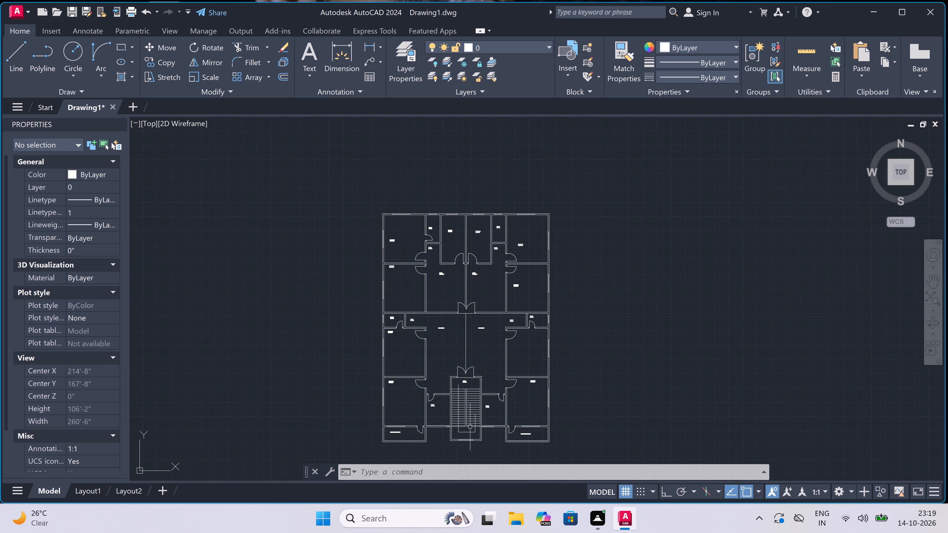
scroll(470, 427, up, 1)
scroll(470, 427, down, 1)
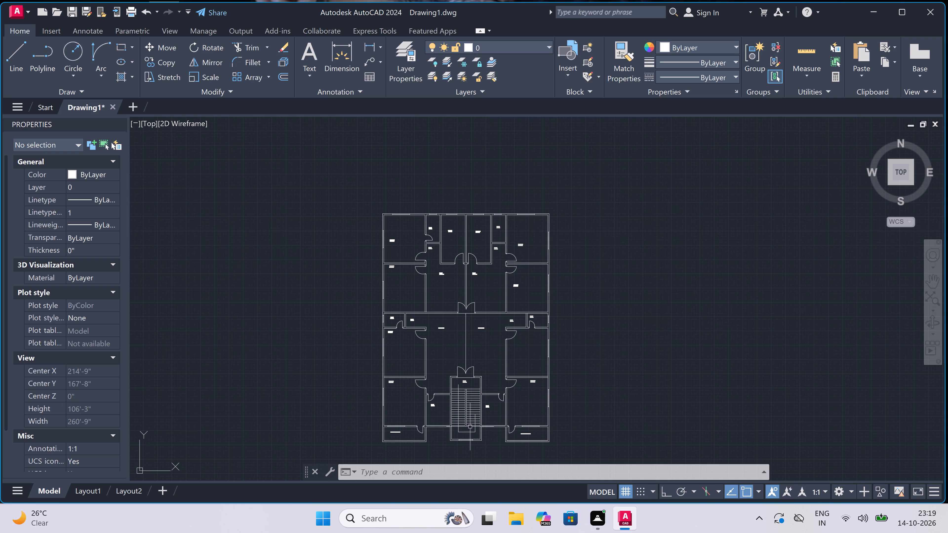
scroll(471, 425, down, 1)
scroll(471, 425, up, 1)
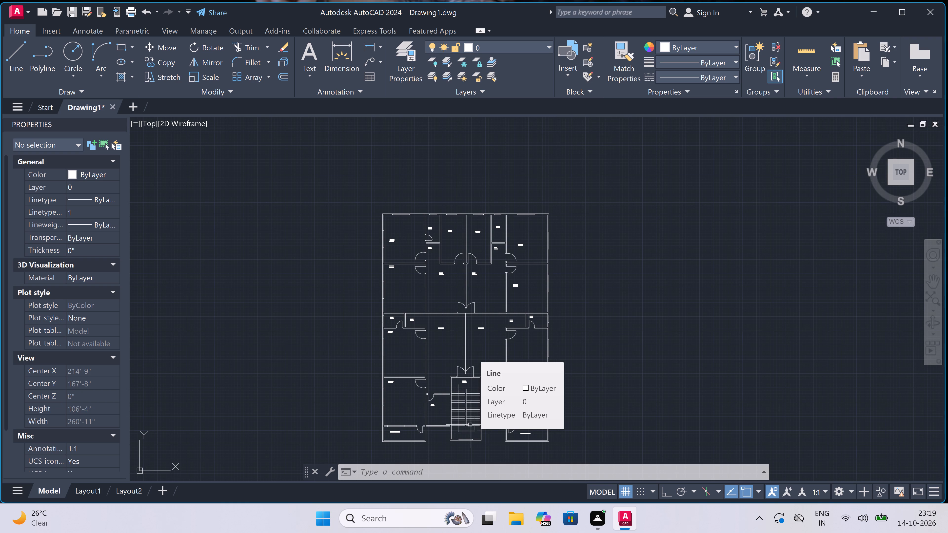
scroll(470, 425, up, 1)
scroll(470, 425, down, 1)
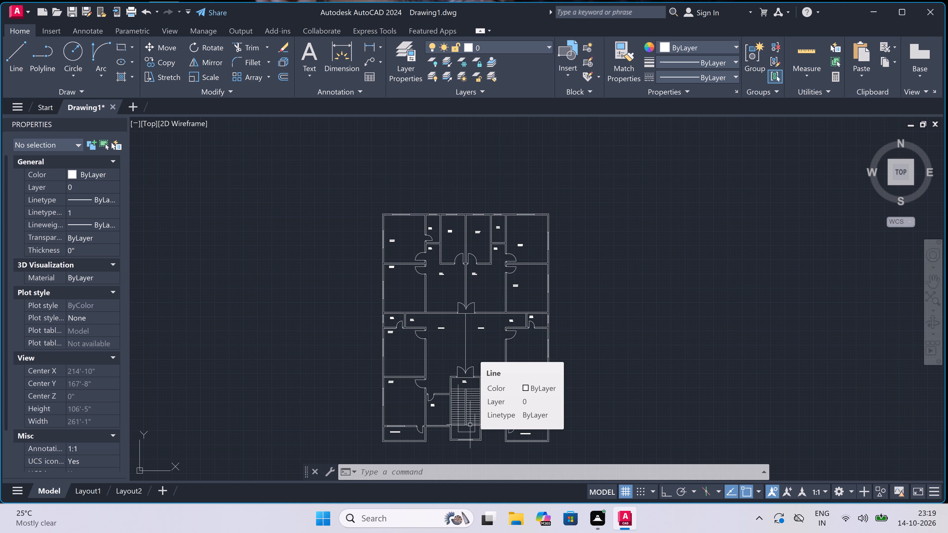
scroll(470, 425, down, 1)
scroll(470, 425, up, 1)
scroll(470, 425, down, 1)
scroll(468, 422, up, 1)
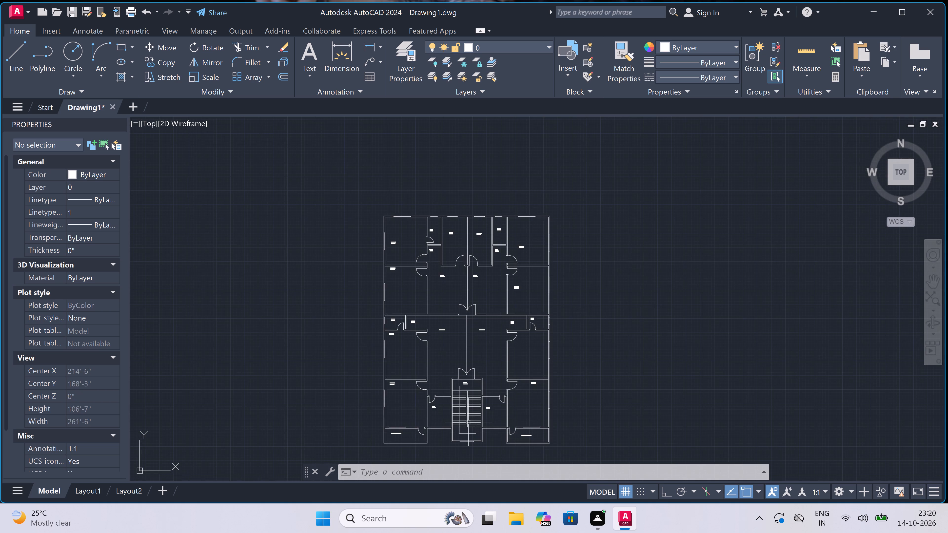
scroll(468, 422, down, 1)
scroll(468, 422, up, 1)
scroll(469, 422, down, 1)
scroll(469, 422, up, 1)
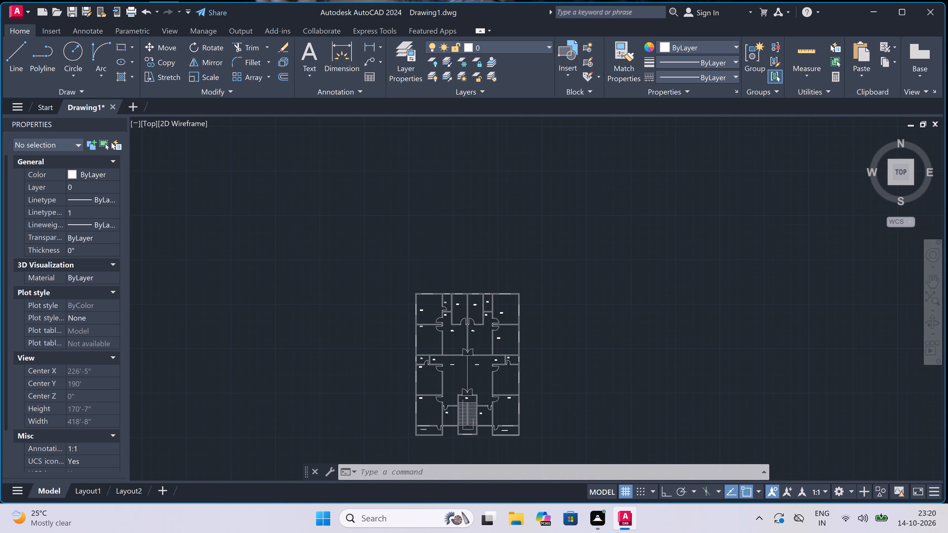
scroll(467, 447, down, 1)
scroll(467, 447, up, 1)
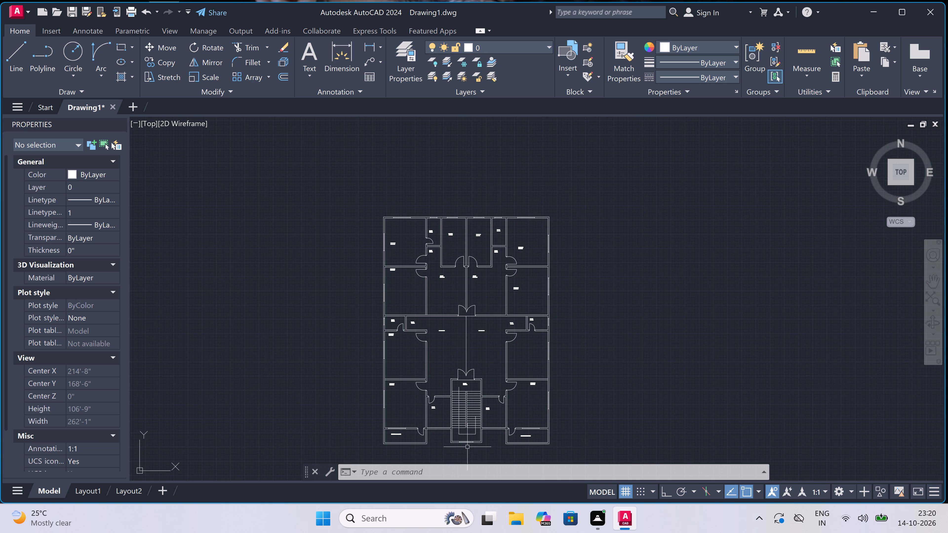
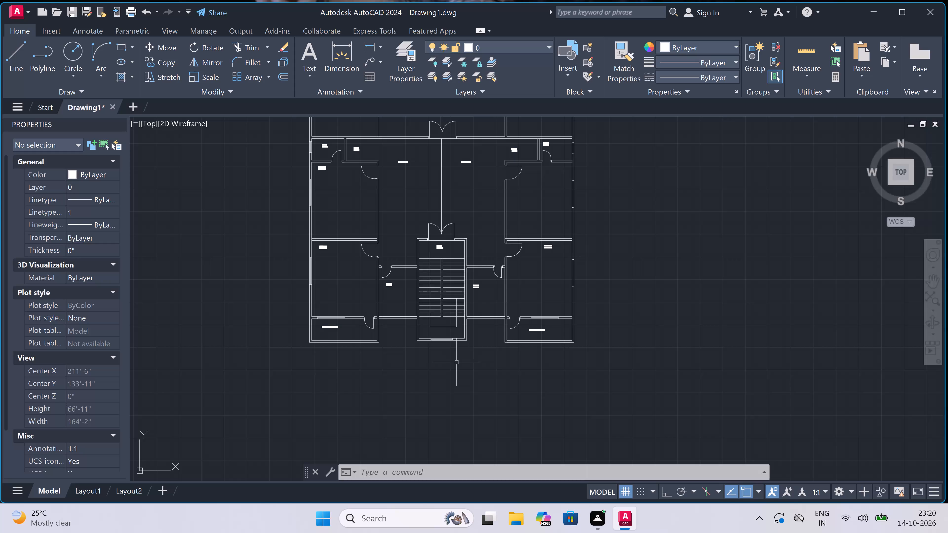
Add the multiline text title "FIRST FLOOR PLAN" below the floor plan.
key(space)
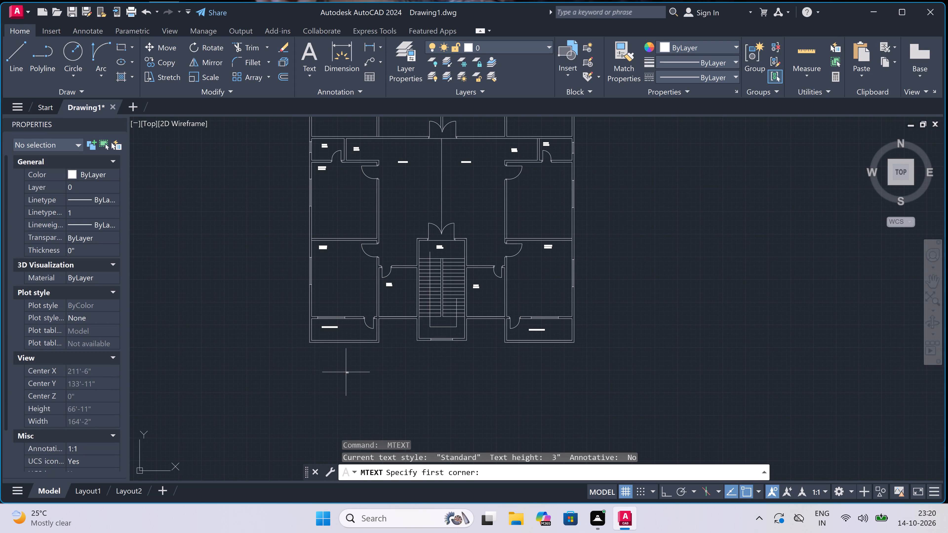
drag(346, 372, 350, 373)
click(645, 399)
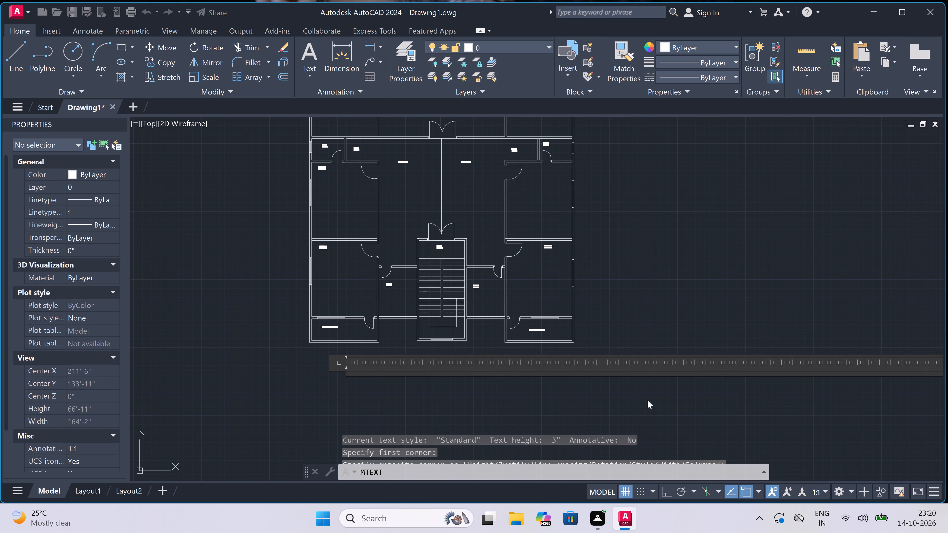
text(FIRST FLOOR PLAB)
key(BackSpace)
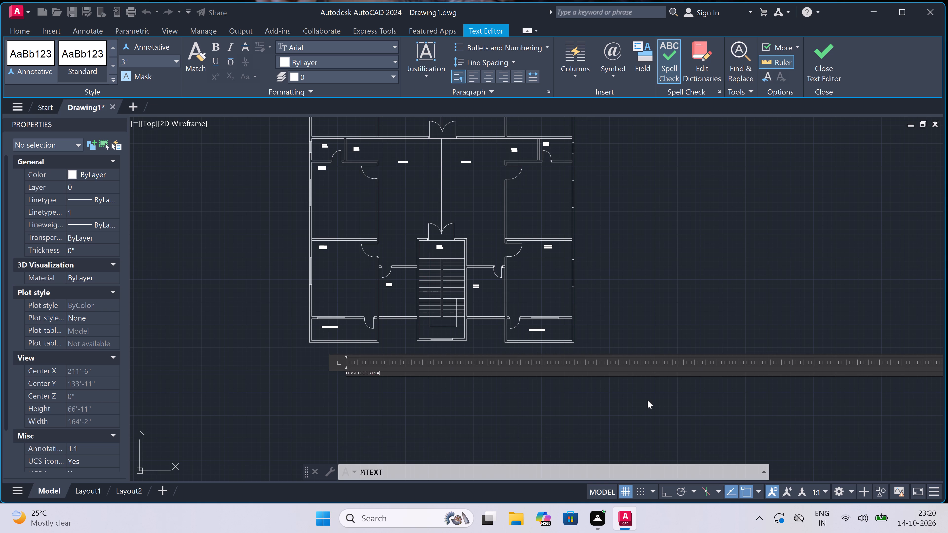
key(n)
click(395, 378)
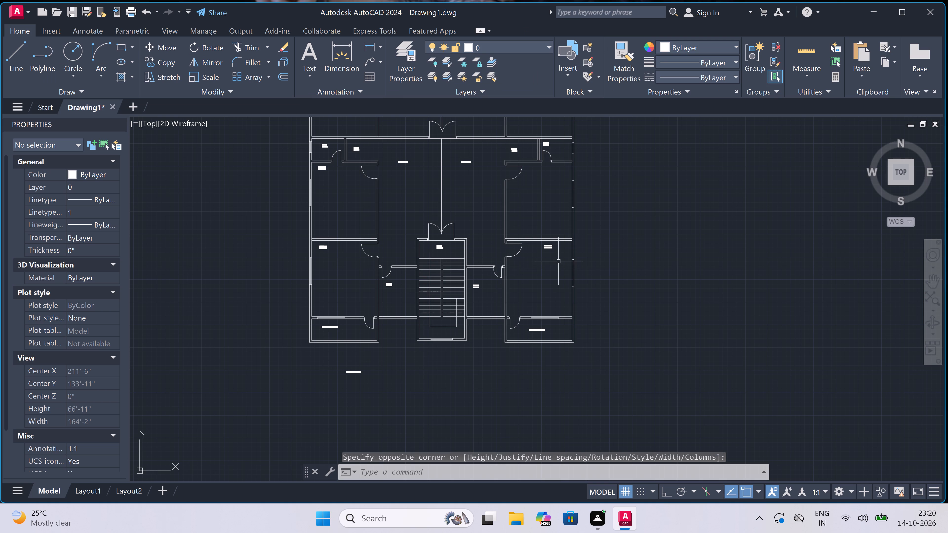
Copy the BEDROOM 12'0"x14'0" label from the right unit's bedroom beside the verandah into the unlabelled bedroom directly above it.
click(552, 245)
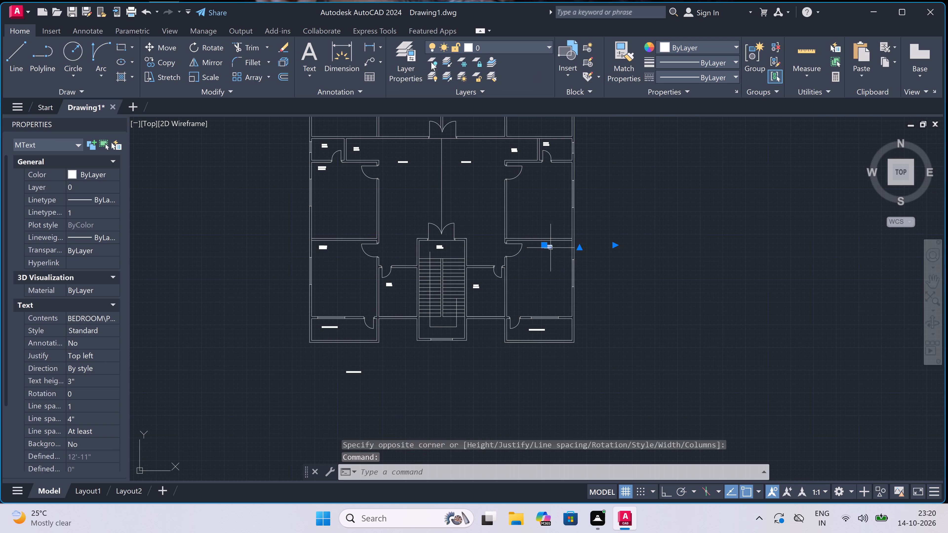
drag(159, 60, 163, 61)
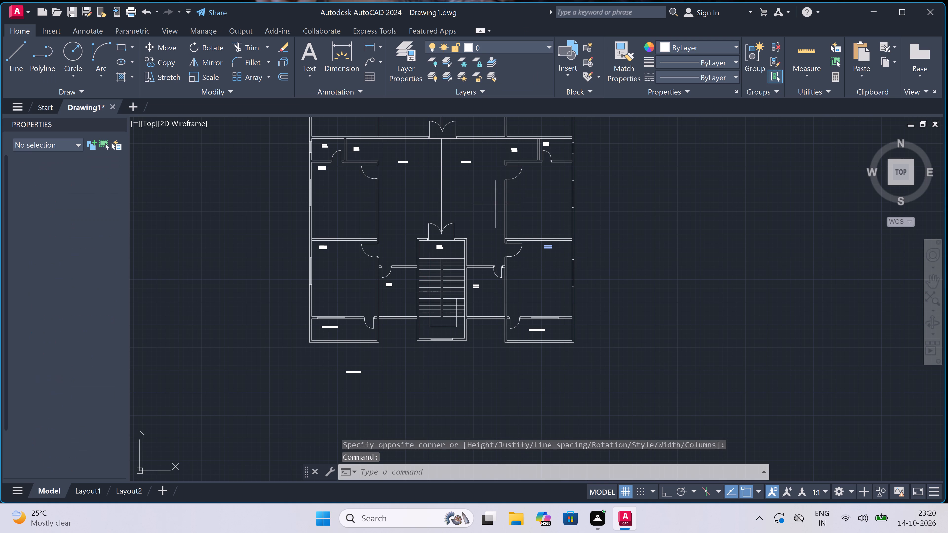
click(547, 249)
scroll(525, 171, up, 3)
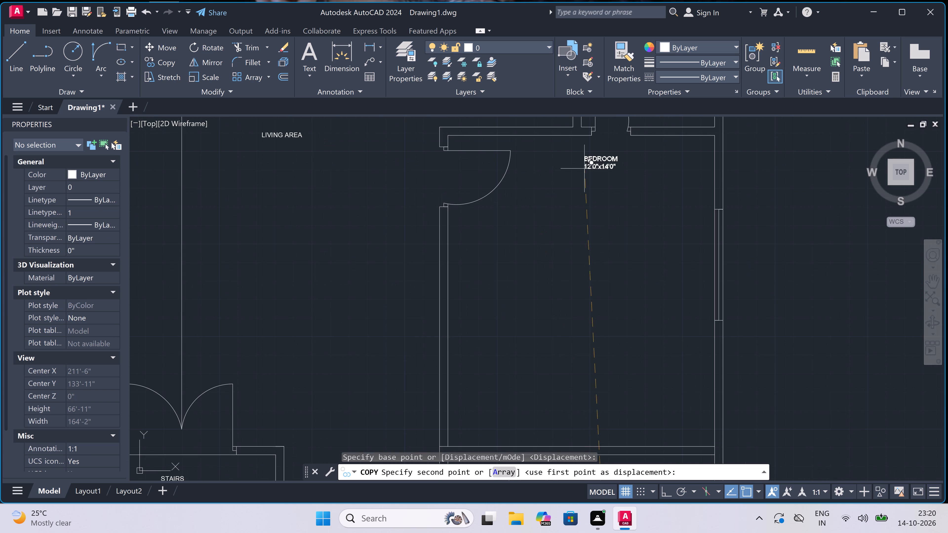
click(608, 172)
scroll(514, 248, down, 3)
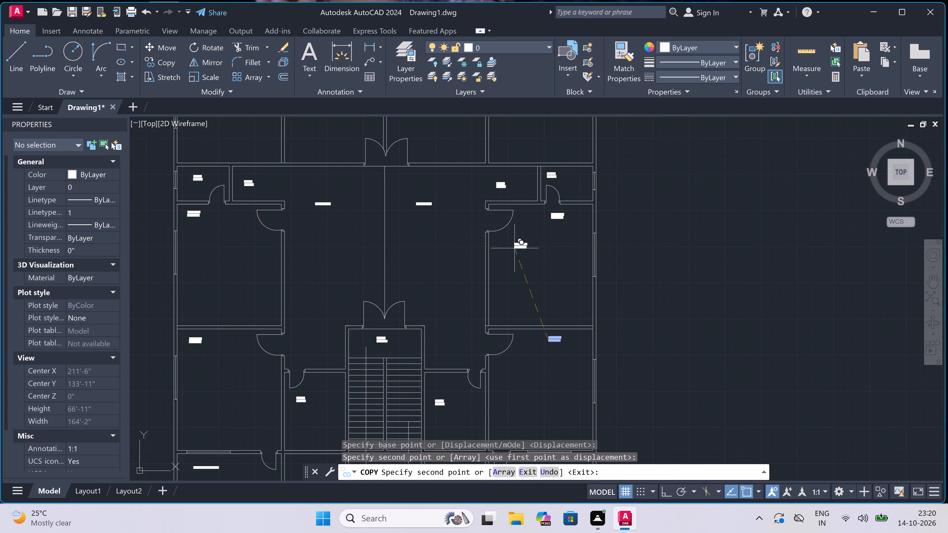
key(Escape)
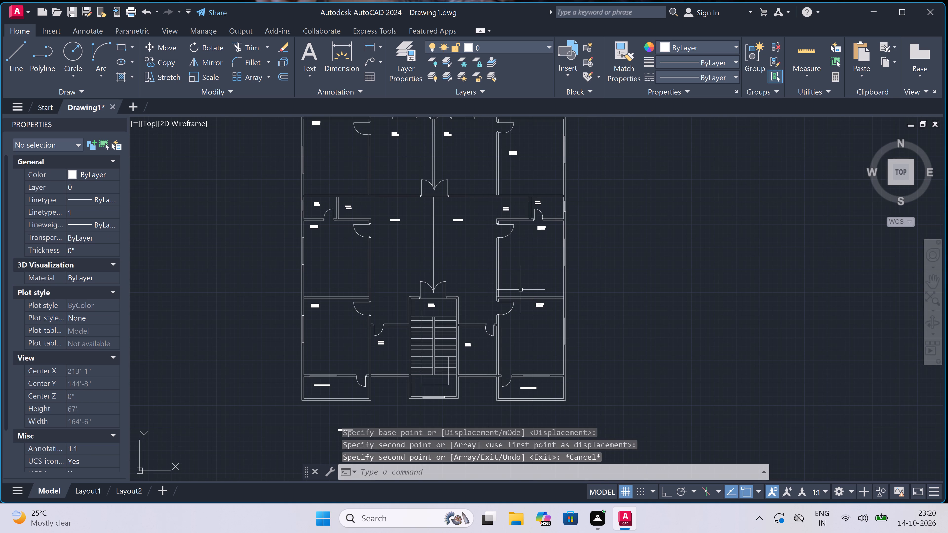
Select all multiline text similar to the right unit's lower bedroom label and set its text height to 5".
click(534, 303)
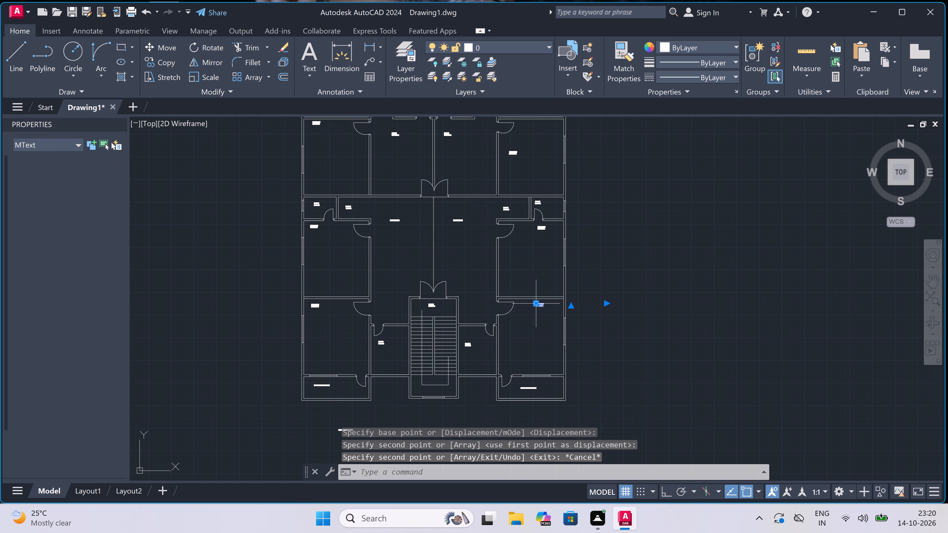
right_click(618, 205)
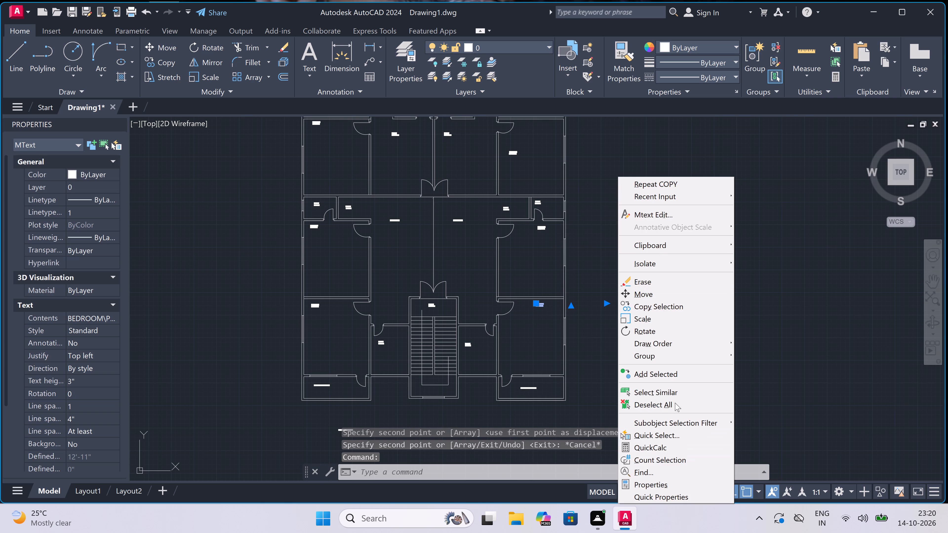
click(674, 386)
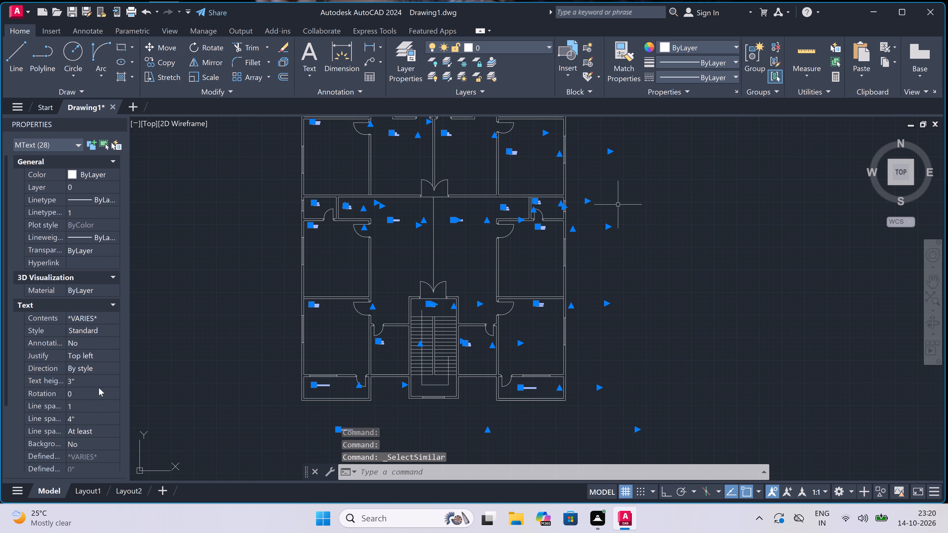
click(101, 382)
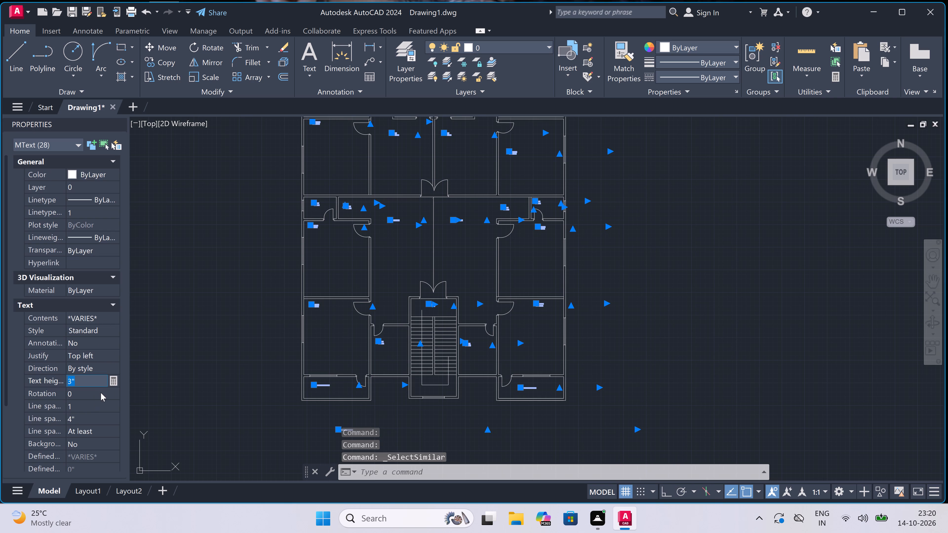
key(BackSpace)
key(5)
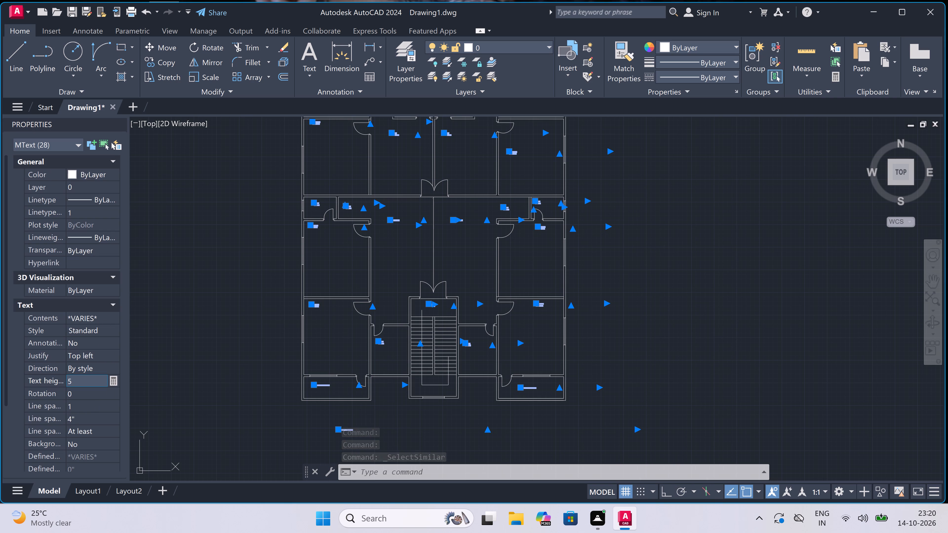
key(shift+quotedbl)
click(390, 270)
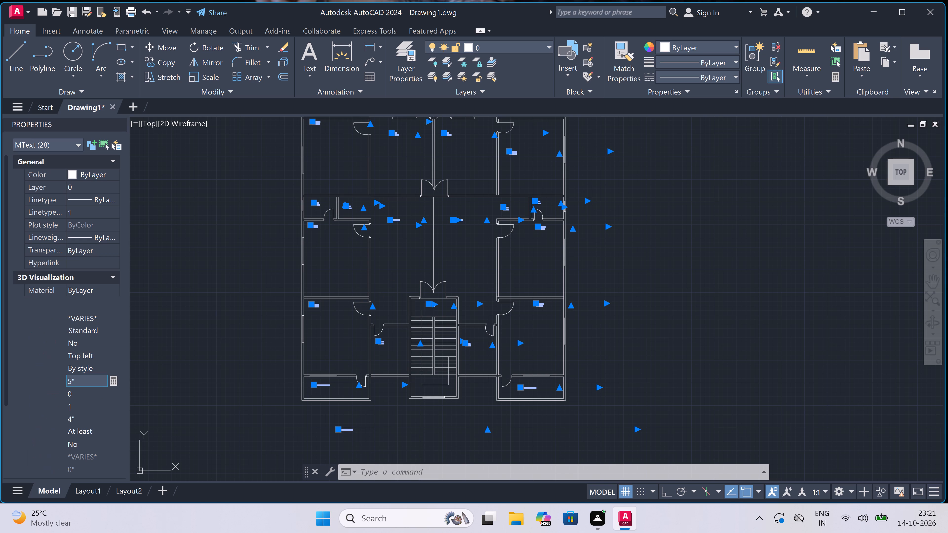
Set the text height of all the selected labels to 6" and clear the selection.
click(88, 382)
key(BackSpace)
key(BackSpace)
text(6")
click(343, 283)
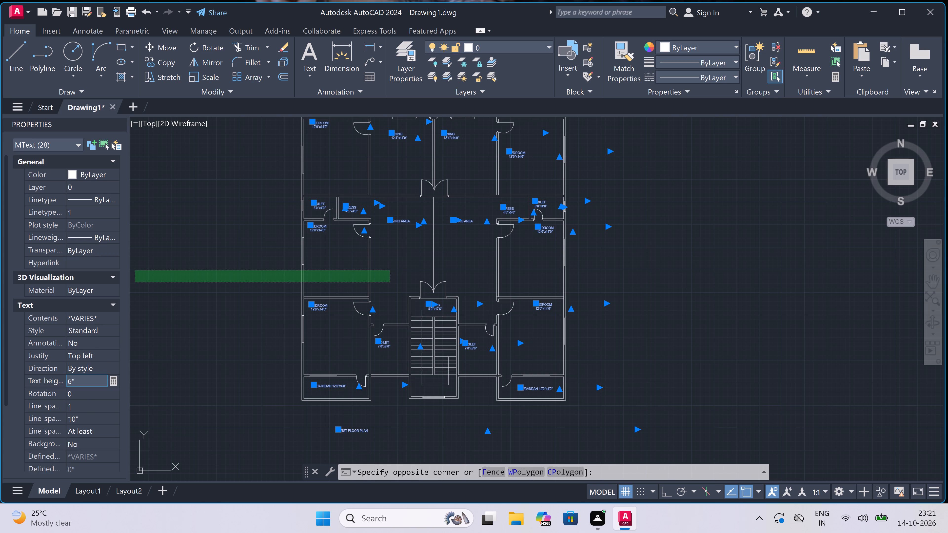
key(Escape)
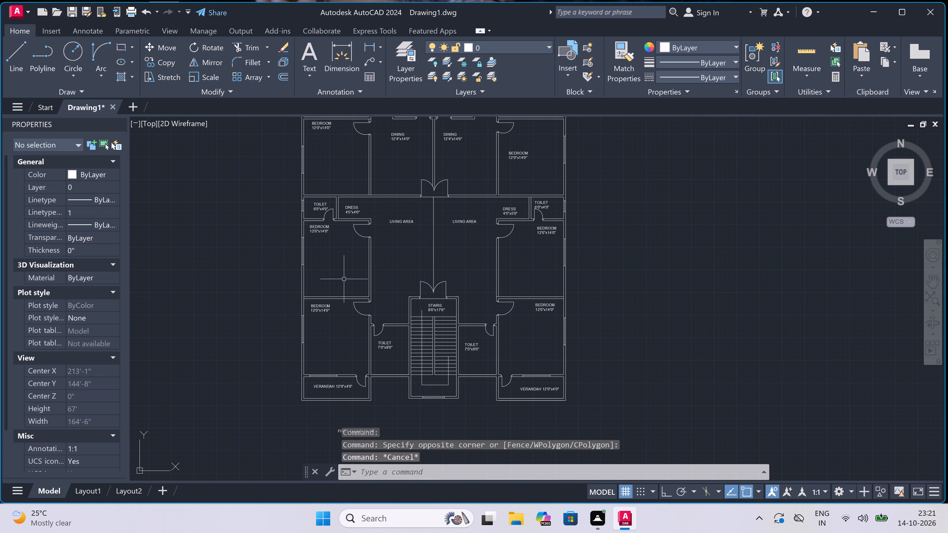
Change the room name in the right unit's BEDROOM 7'0"x13'0" label to TOILET, keeping its dimensions line.
scroll(454, 217, down, 2)
scroll(450, 159, up, 1)
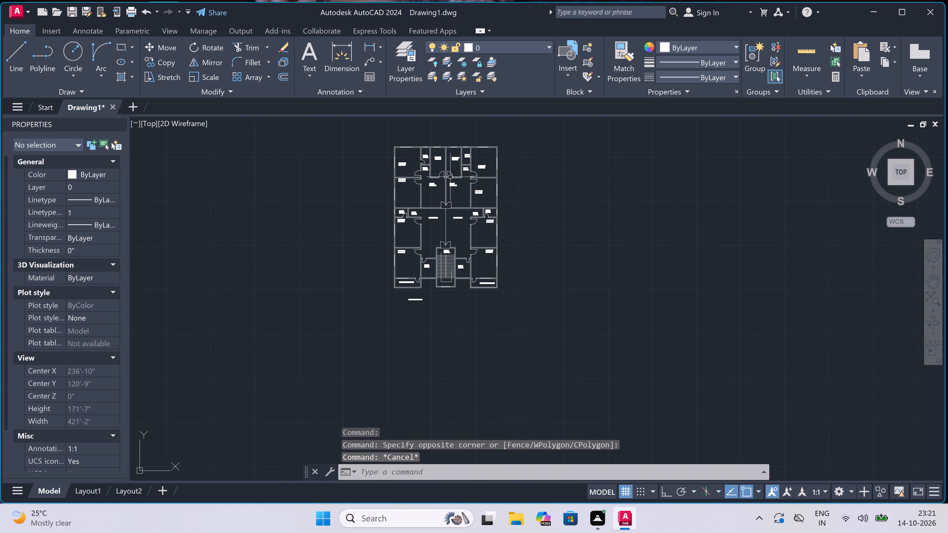
scroll(450, 152, up, 2)
scroll(448, 151, down, 2)
scroll(434, 145, up, 3)
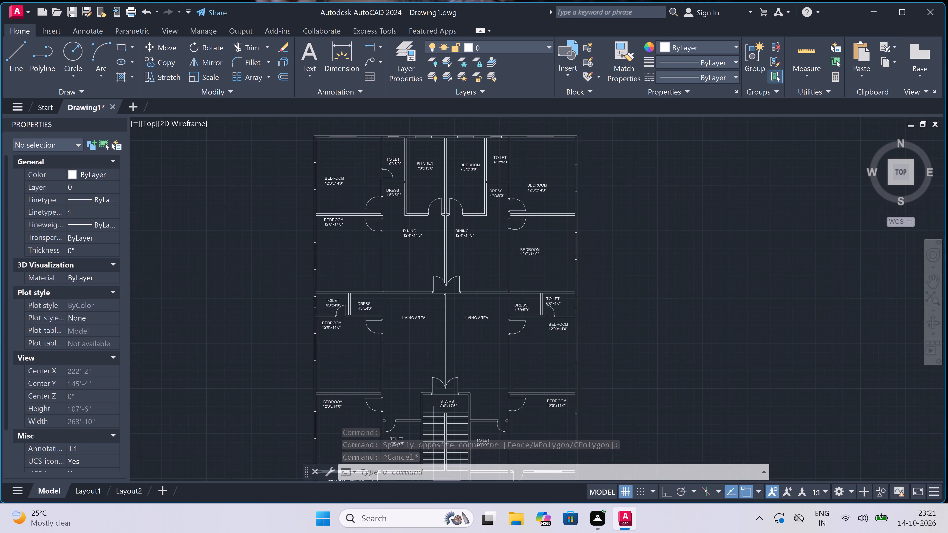
scroll(434, 145, up, 1)
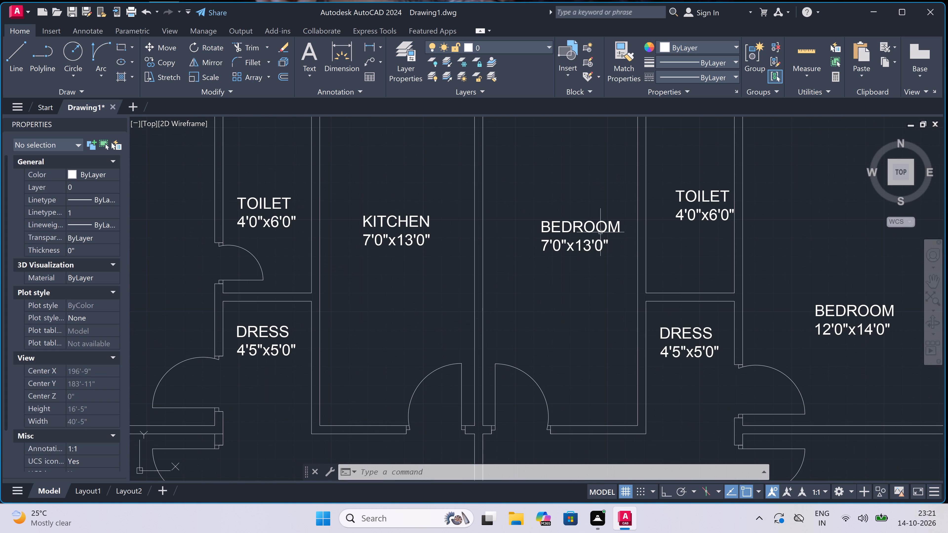
triple_click(591, 225)
scroll(591, 225, up, 1)
triple_click(591, 225)
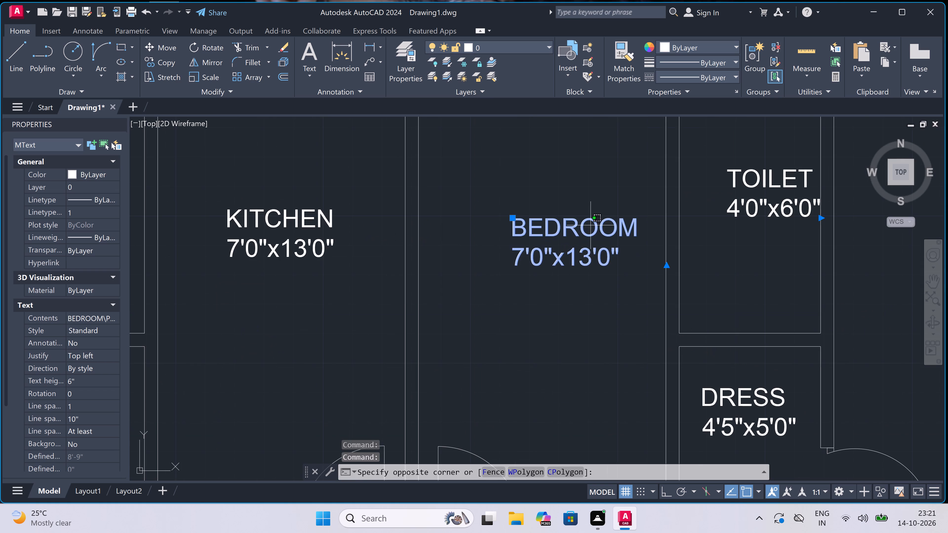
double_click(582, 217)
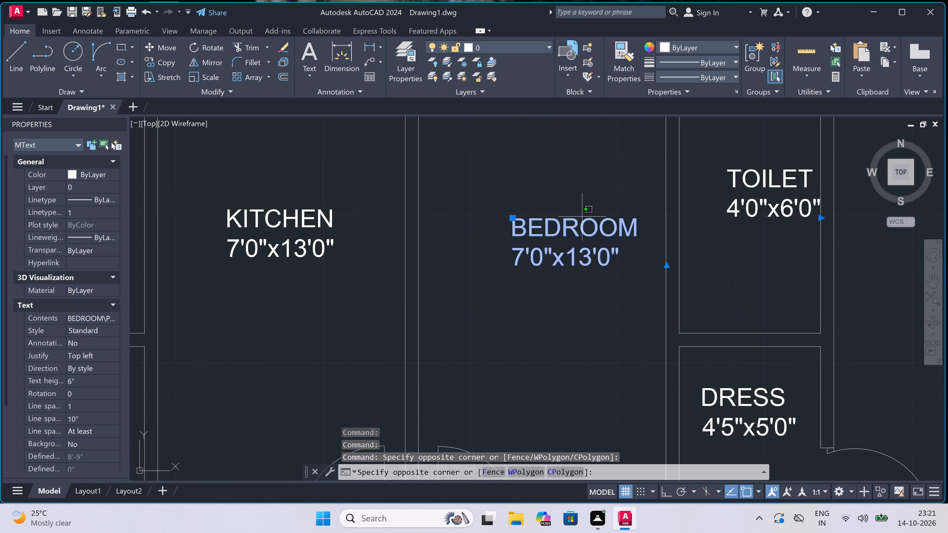
triple_click(582, 223)
click(581, 223)
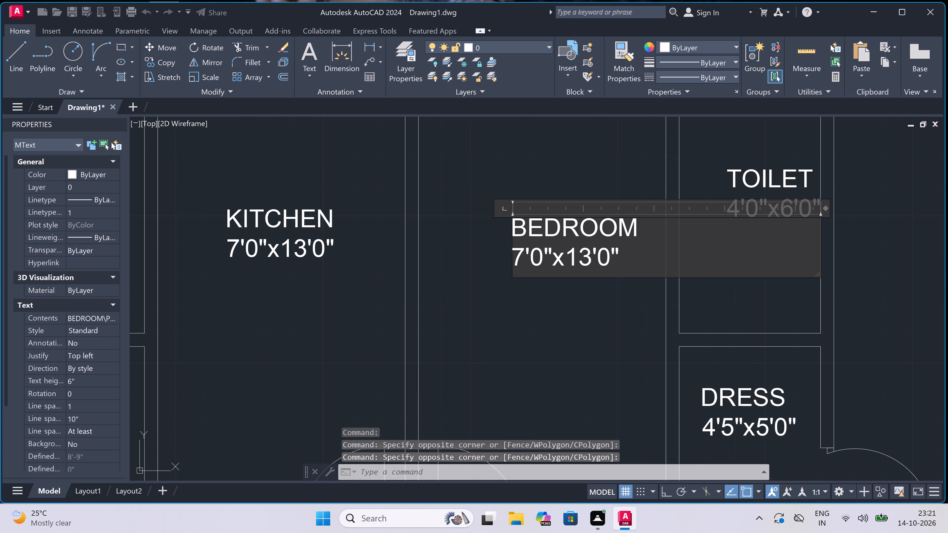
click(665, 225)
key(BackSpace)
key(BackSpace)
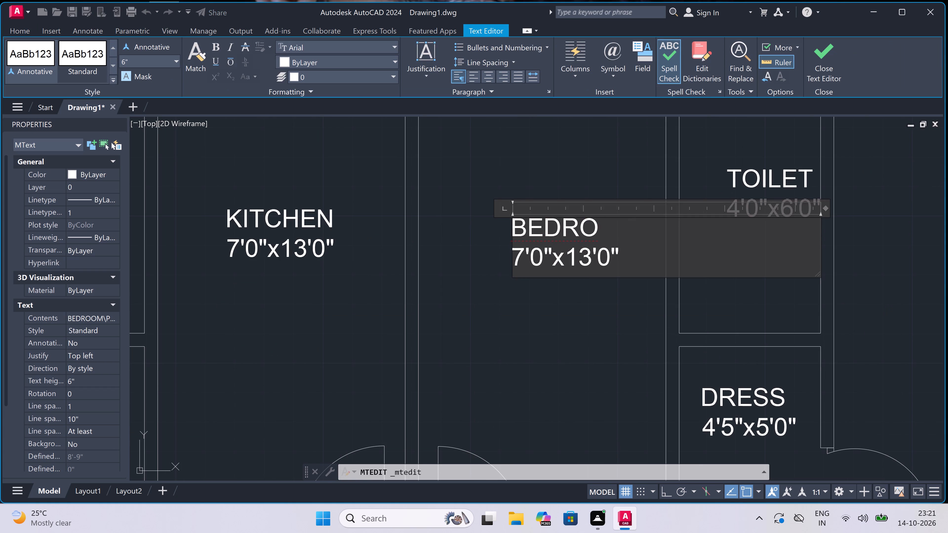
key(BackSpace)
key(BackSpace)
key(BackSpace)
key(BackSpace)
key(BackSpace)
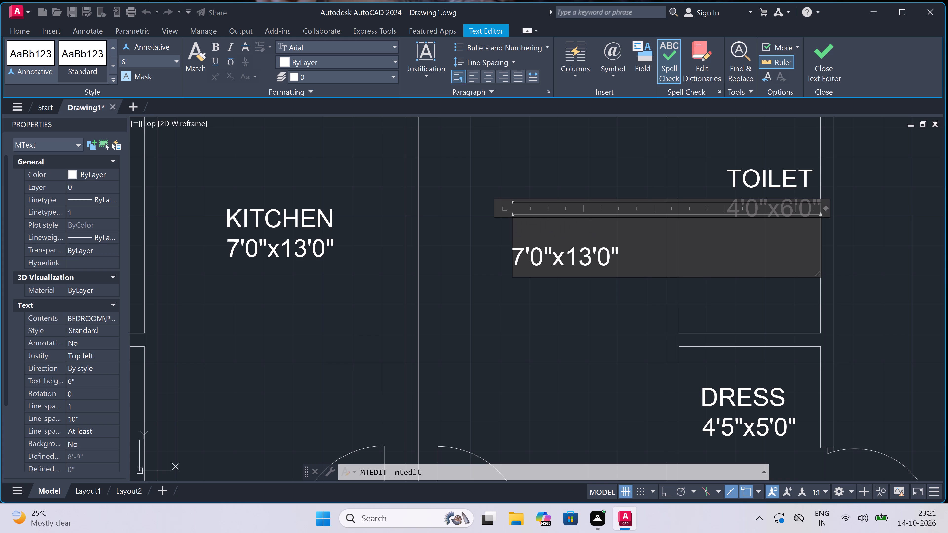
text(TOILET)
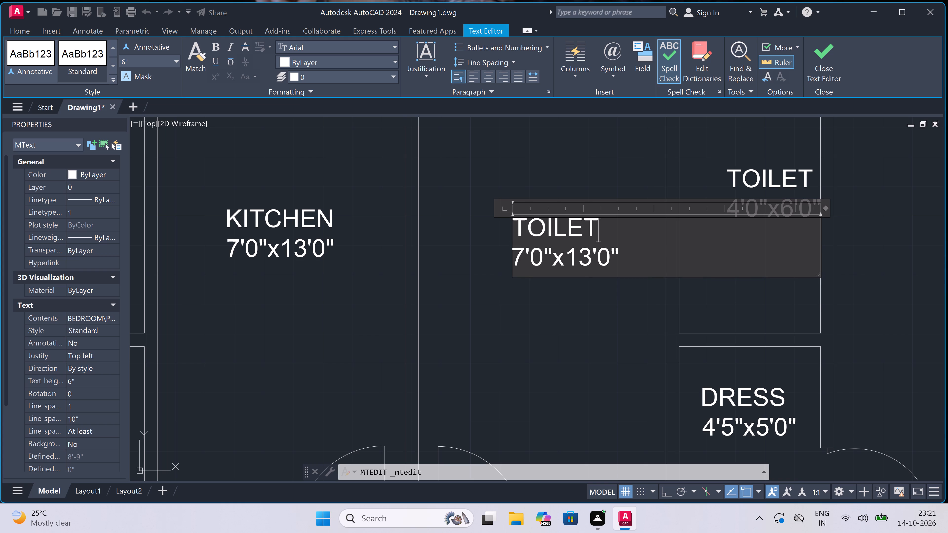
click(527, 303)
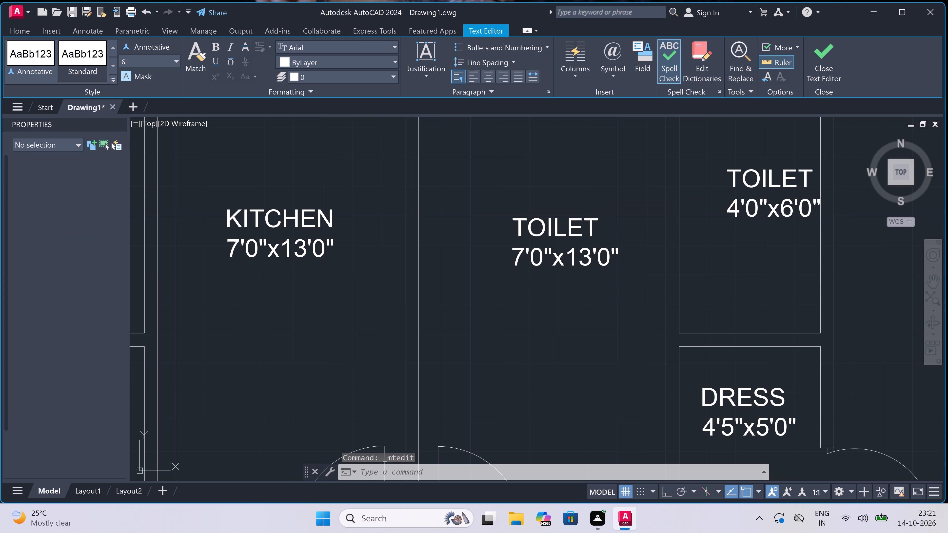
Move the TOILET 7'0"x13'0" label closer to the wall shared with the kitchen.
scroll(557, 226, down, 6)
scroll(557, 226, up, 2)
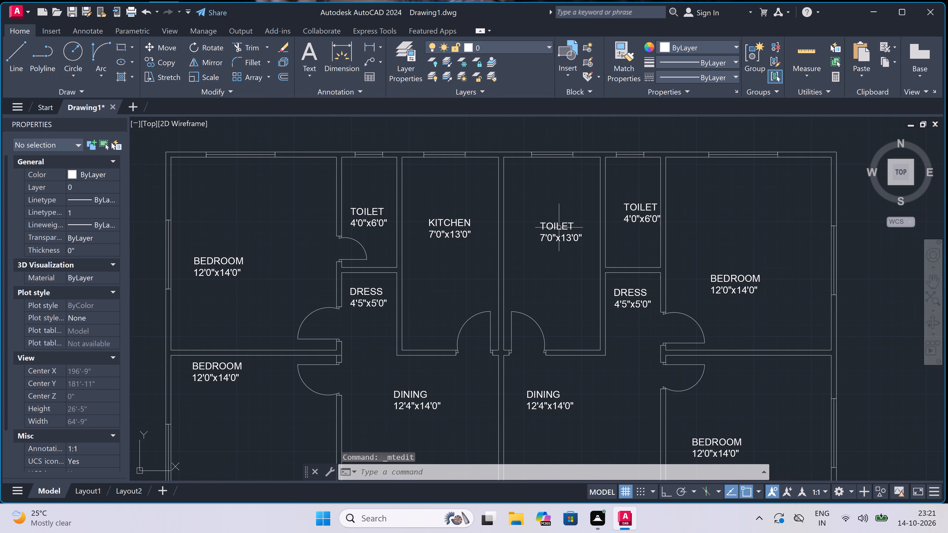
click(562, 228)
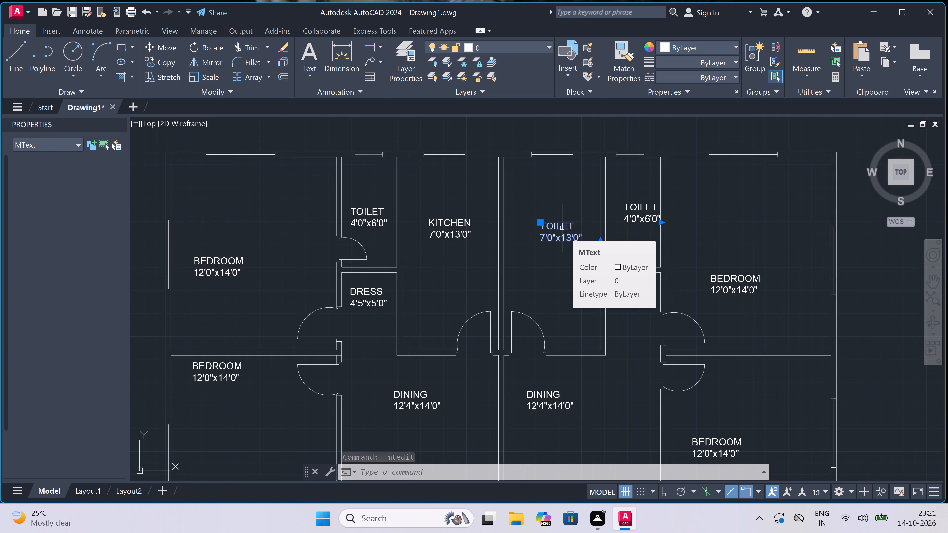
drag(538, 223, 536, 223)
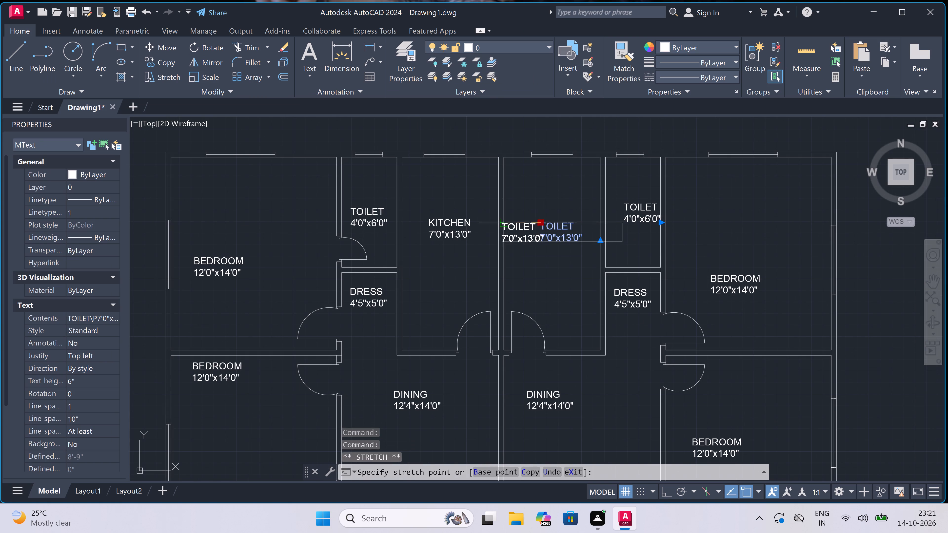
scroll(509, 224, up, 2)
click(516, 218)
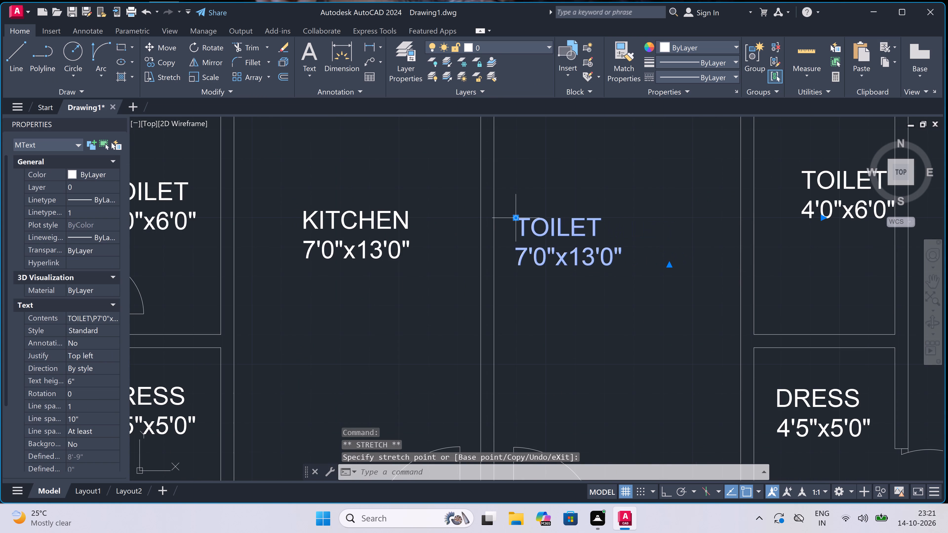
key(Escape)
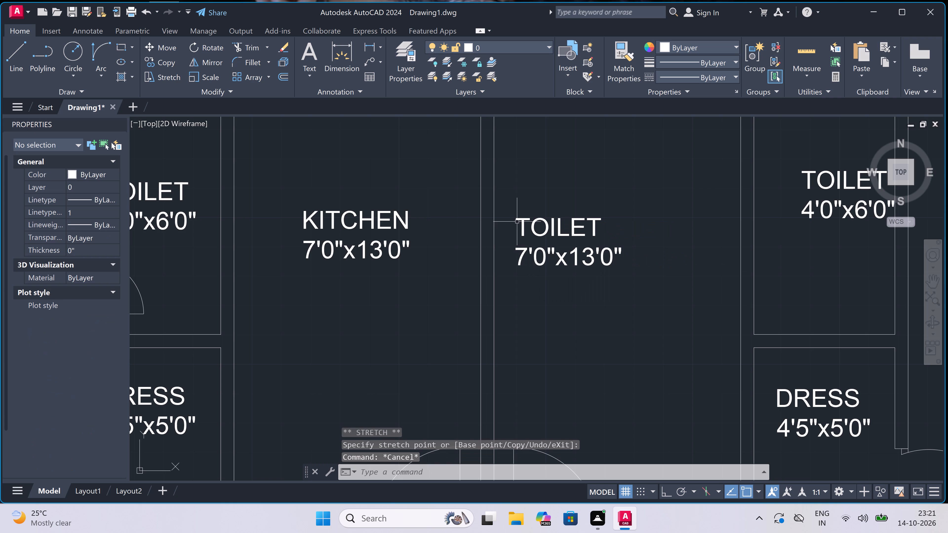
Change the room name in the right unit's TOILET 7'0"x13'0" label to KITCHEN, keeping its dimensions line.
double_click(540, 223)
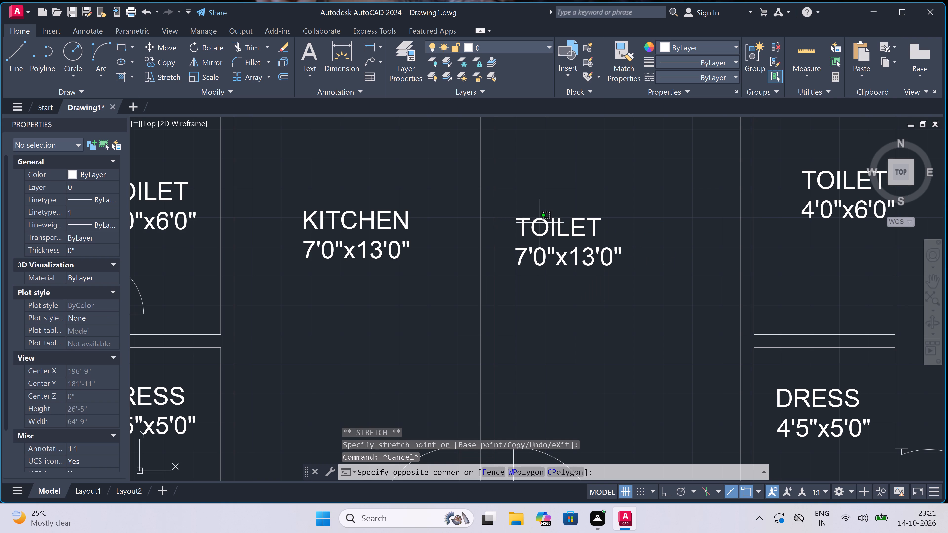
triple_click(540, 219)
click(615, 222)
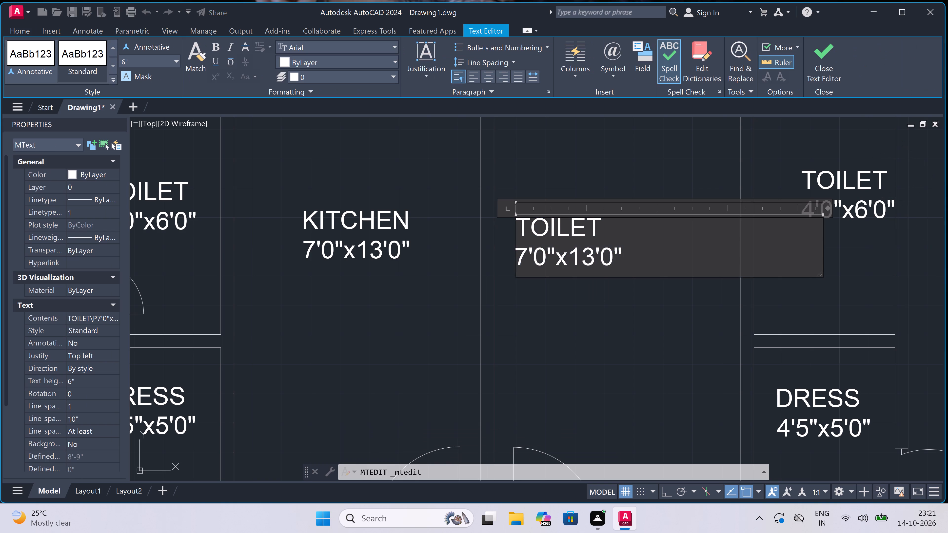
key(BackSpace)
key(BackSpace)
key(BackSpace)
key(BackSpace)
key(BackSpace)
key(BackSpace)
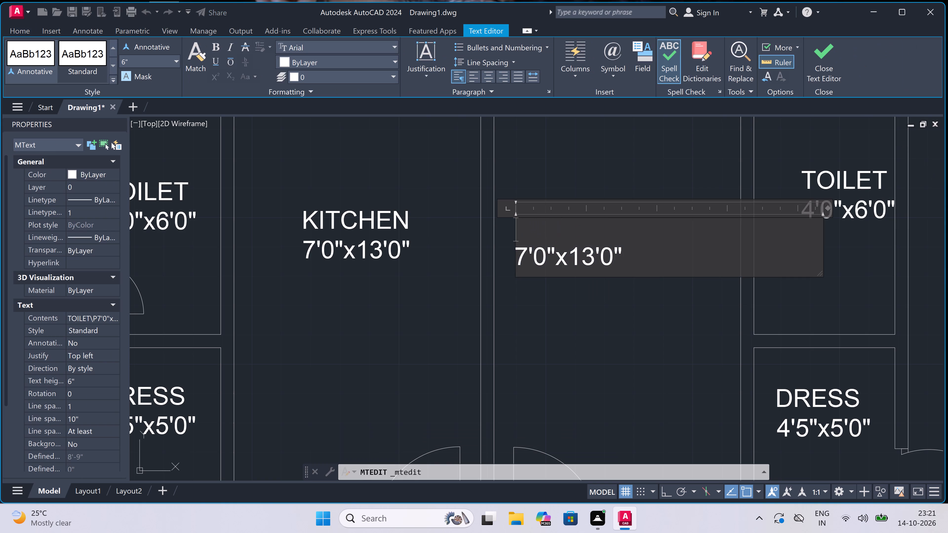
text(KIT)
text(CH)
text(EN)
click(550, 305)
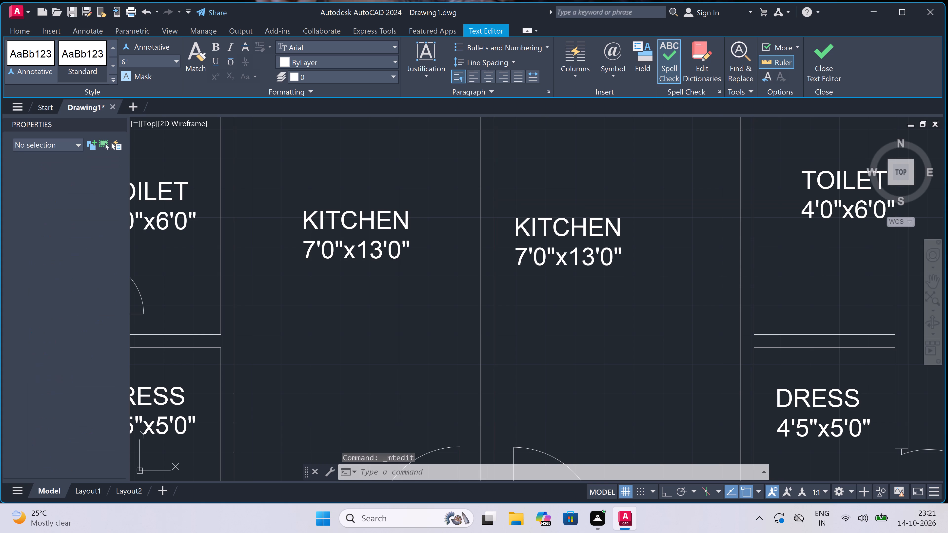
Move the left unit's KITCHEN 7'0"x13'0" label slightly closer to the wall shared by the two kitchens.
click(347, 234)
click(327, 226)
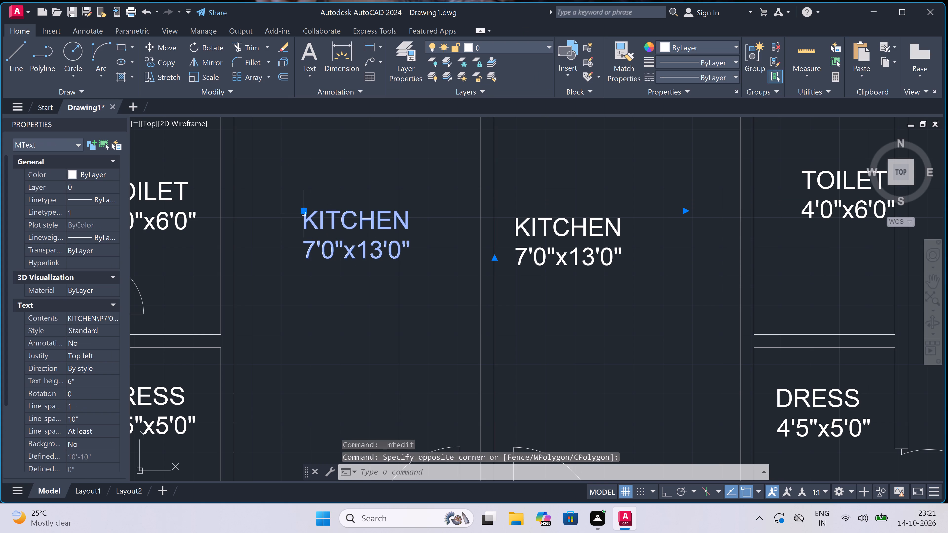
click(303, 210)
scroll(327, 215, up, 2)
click(328, 215)
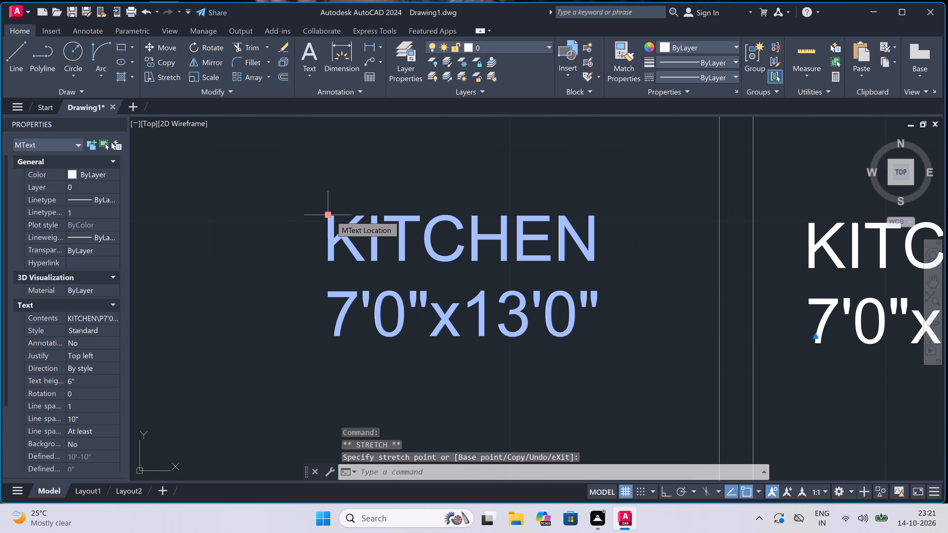
key(Escape)
With ortho on, draw the right kitchen's L-shaped counter line from the shared wall, parallel to the window wall, then down to the dining-side wall.
scroll(351, 206, down, 4)
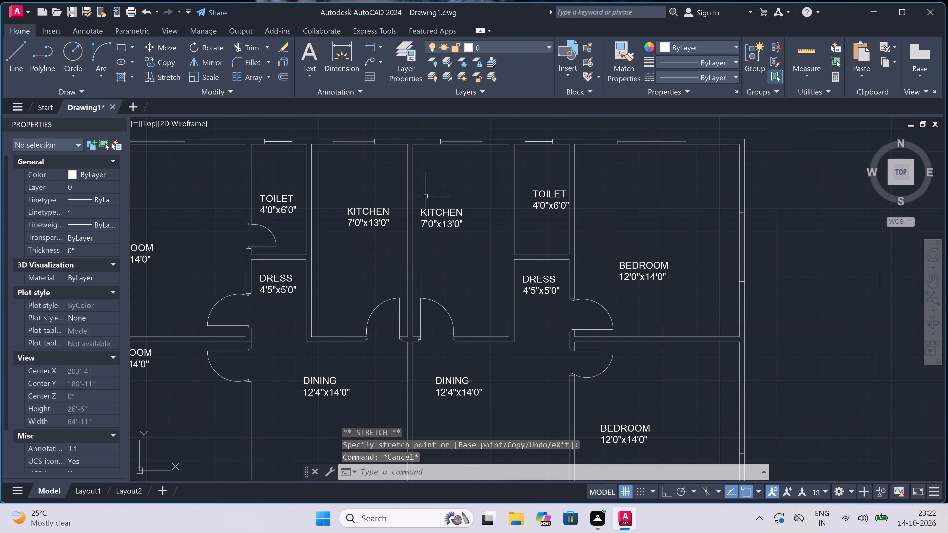
text(L)
key(space)
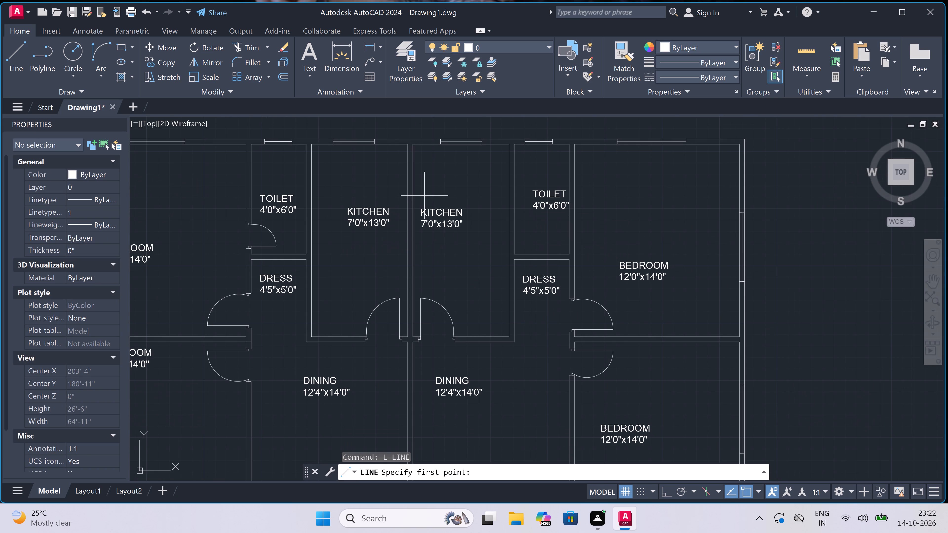
click(415, 163)
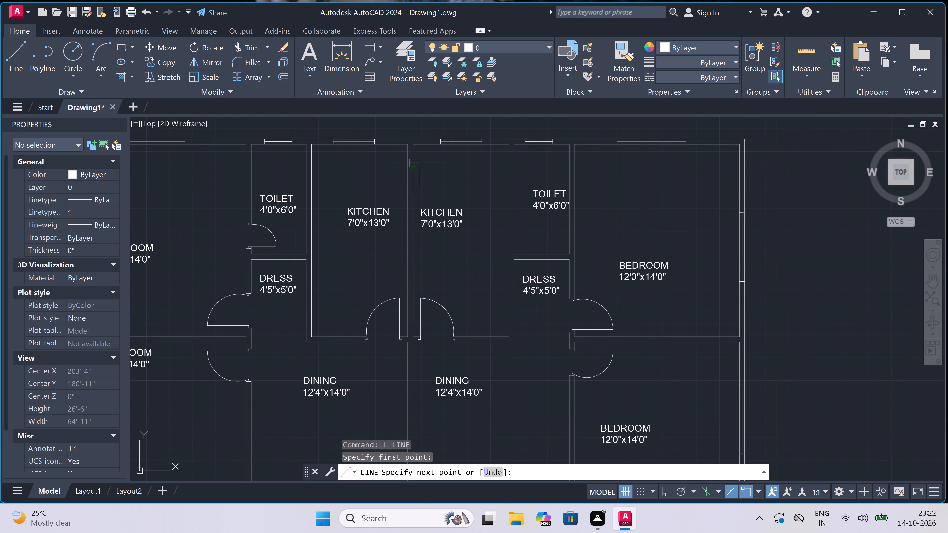
key(F8)
click(488, 164)
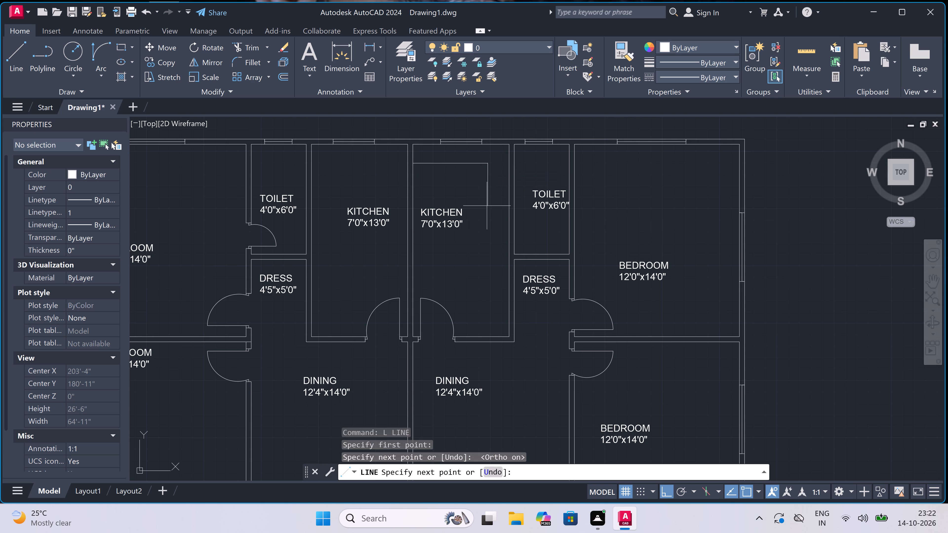
click(490, 338)
key(Escape)
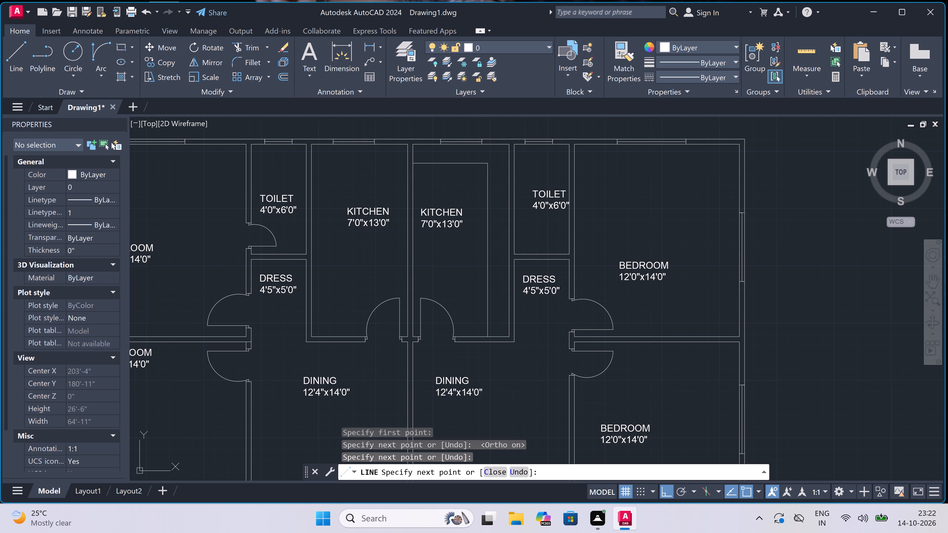
Draw the matching L-shaped counter line in the left kitchen, from the shared wall along the window side and down to the dining-side wall.
key(space)
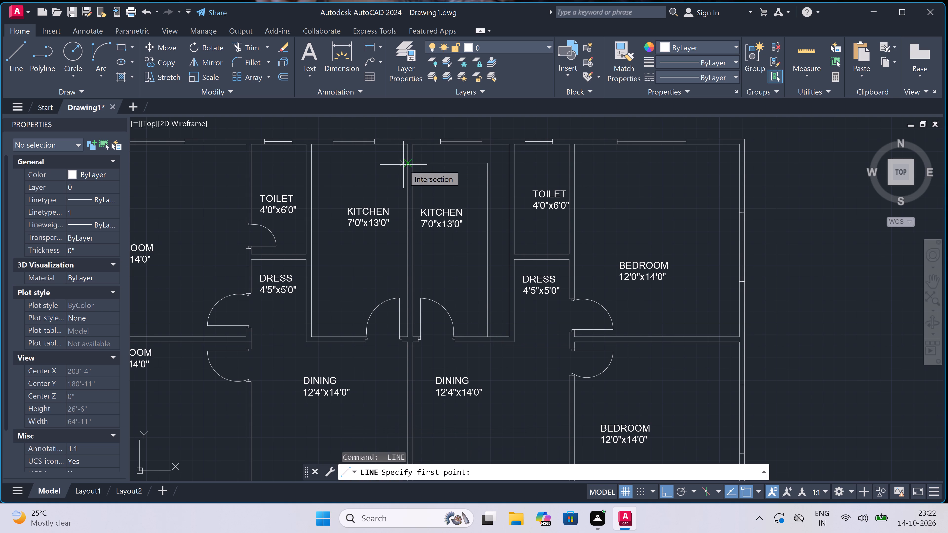
click(403, 164)
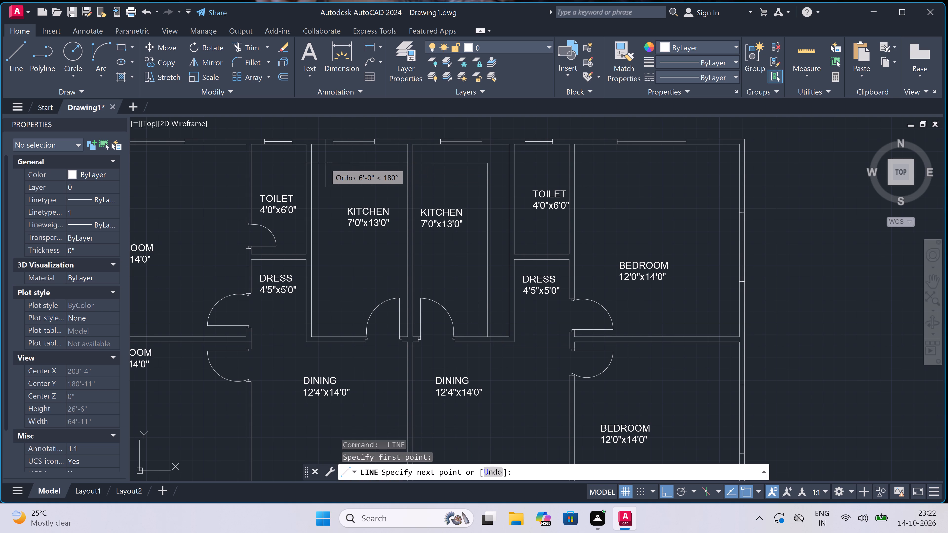
click(334, 164)
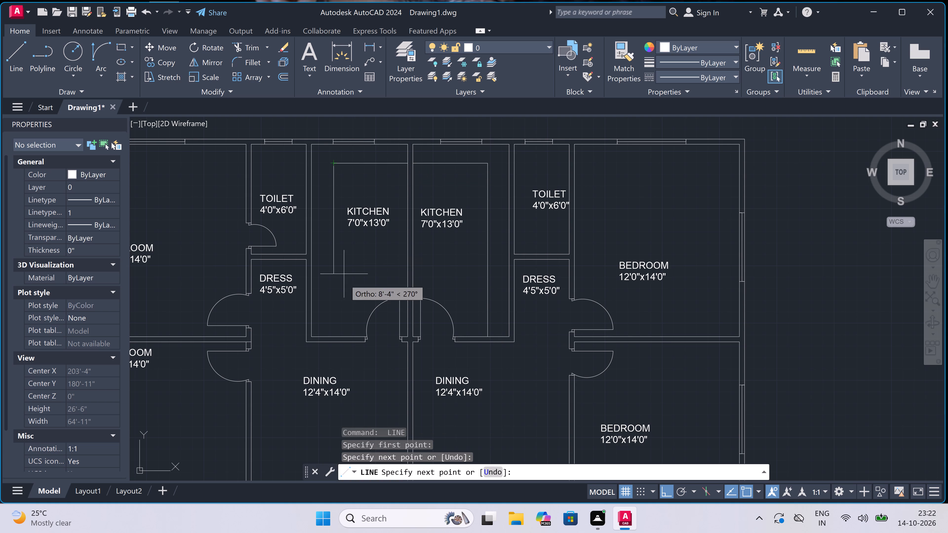
click(330, 336)
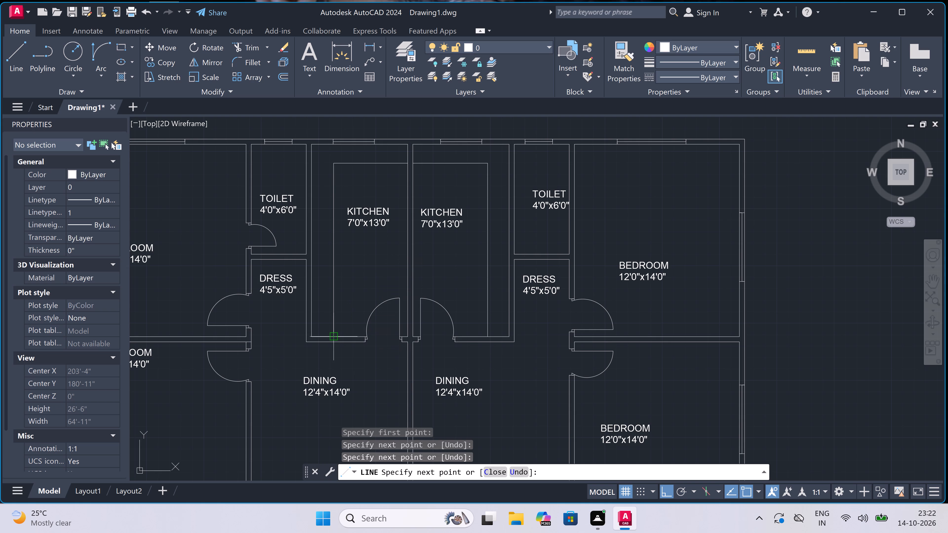
key(Escape)
Draw a rectangular border around the whole floor plan and its title, leaving a margin on all sides.
scroll(463, 177, down, 3)
scroll(463, 177, up, 1)
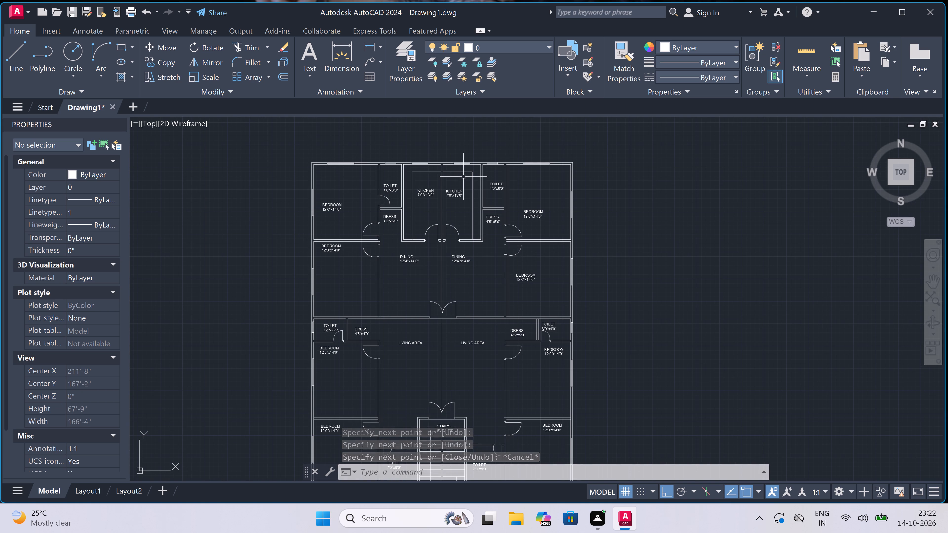
scroll(463, 177, down, 1)
scroll(500, 251, up, 2)
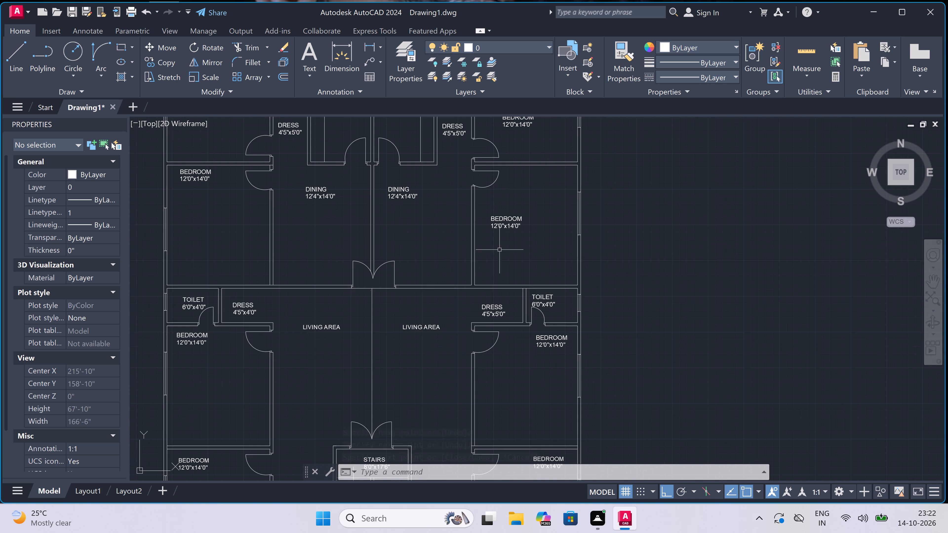
scroll(489, 240, down, 1)
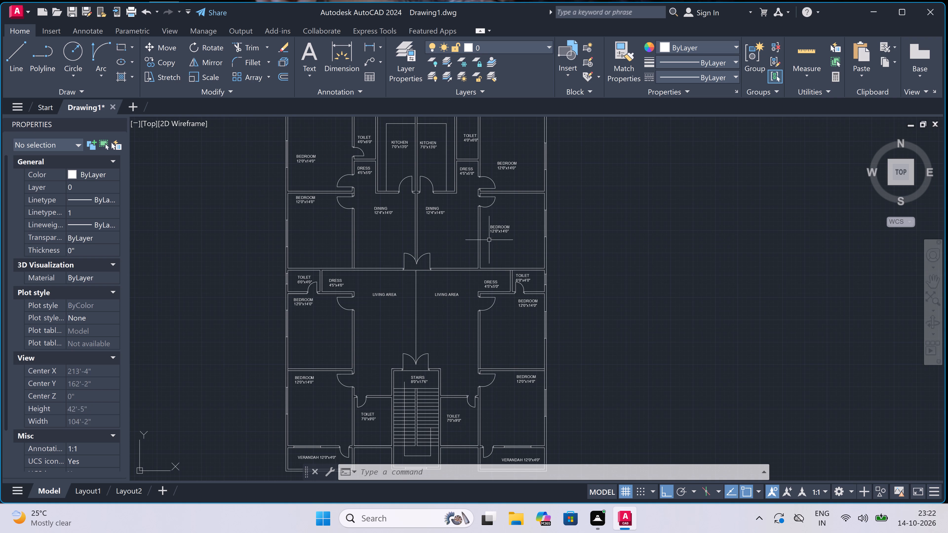
scroll(489, 240, down, 1)
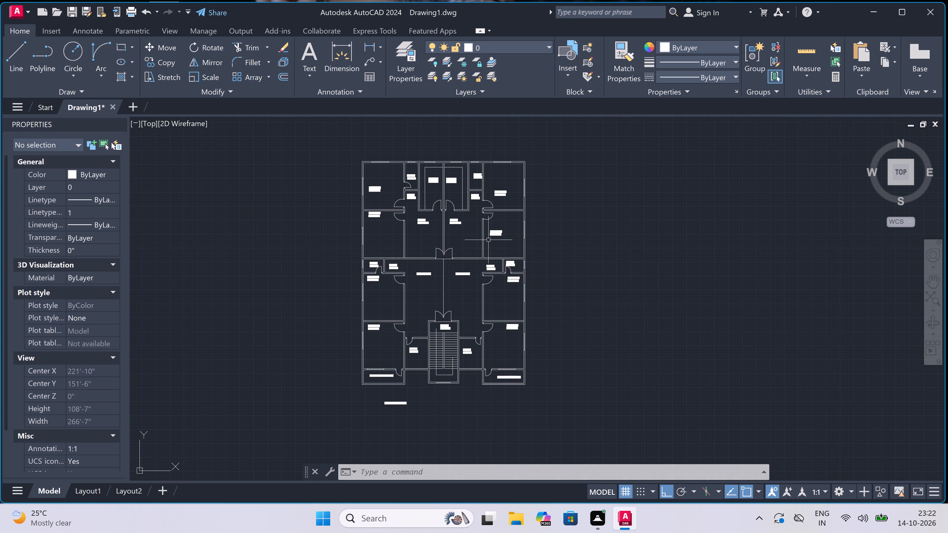
key(r)
key(e)
key(c)
key(space)
scroll(451, 210, down, 2)
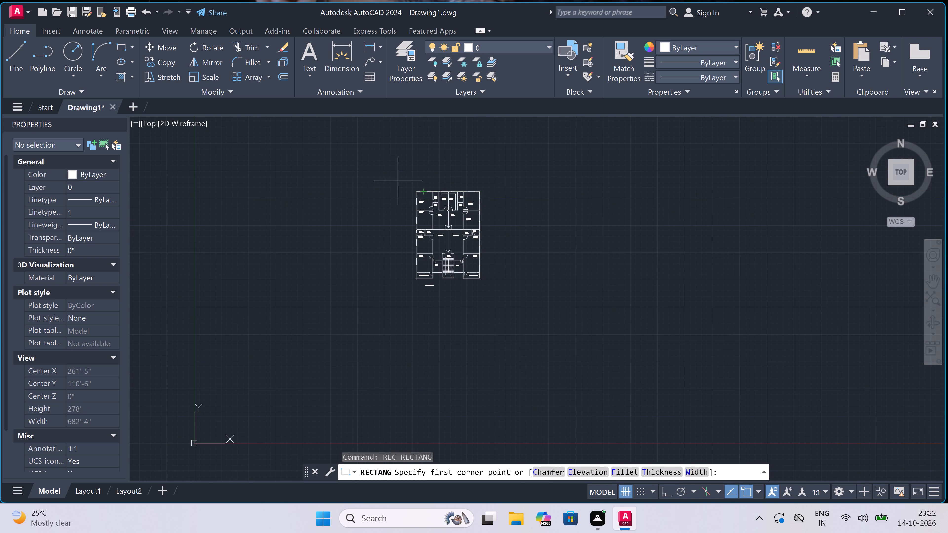
click(397, 178)
click(499, 301)
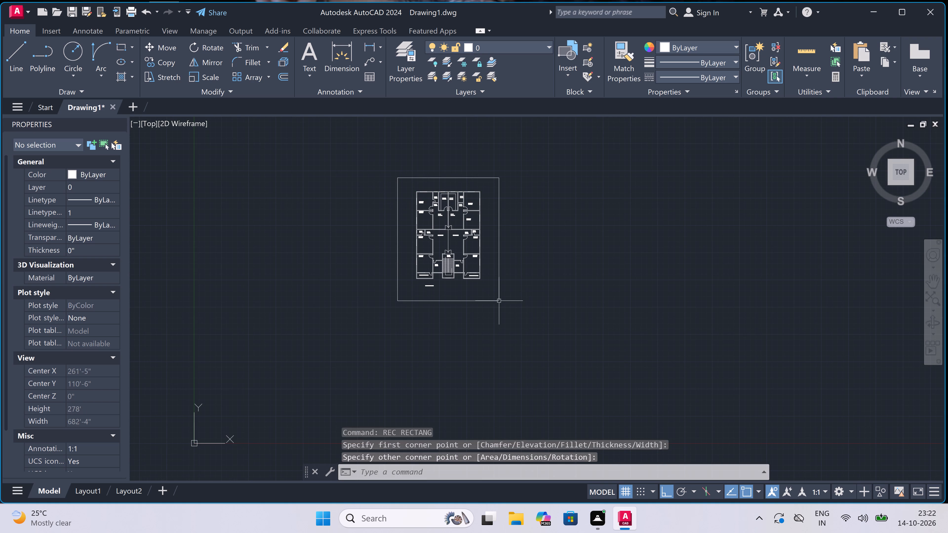
Set the text height of the FIRST FLOOR PLAN title below the plan to 2'.
scroll(412, 261, up, 2)
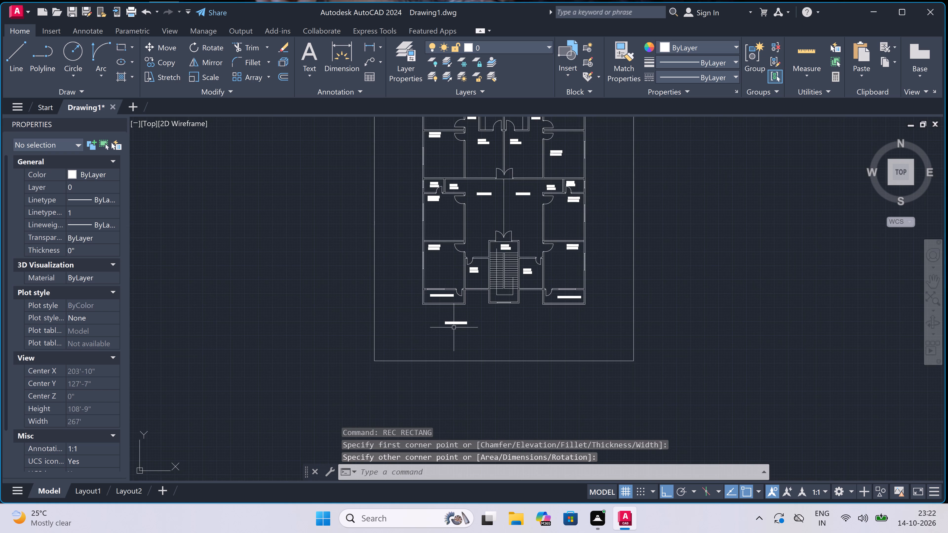
click(452, 325)
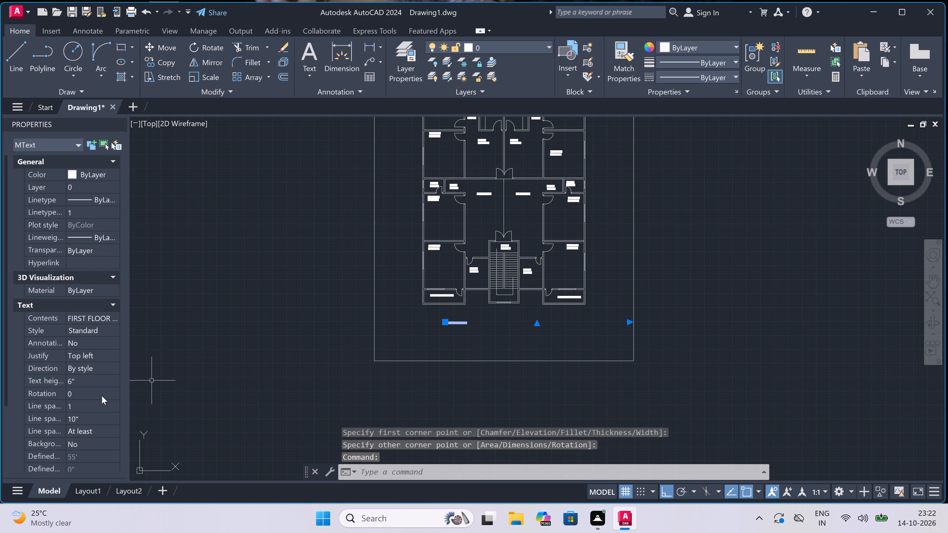
click(99, 379)
key(BackSpace)
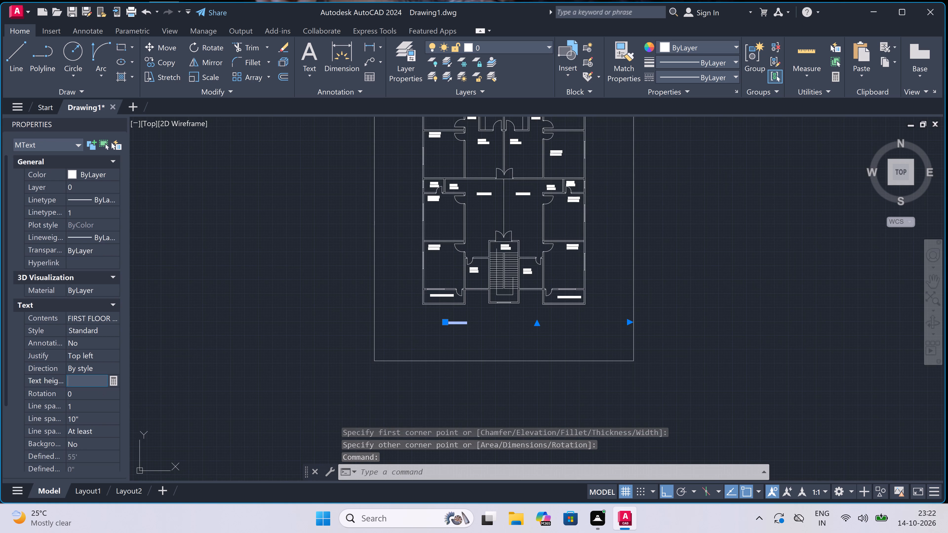
text(2')
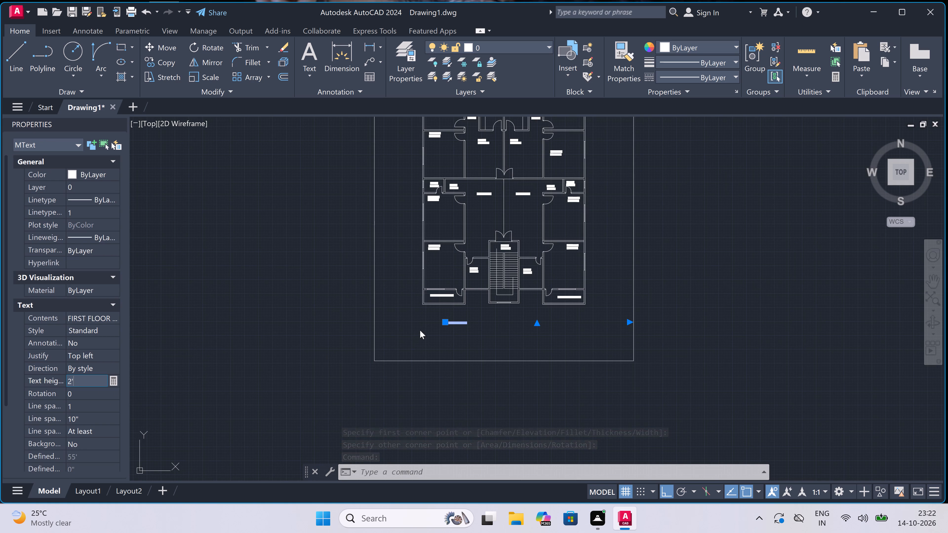
click(422, 329)
key(Escape)
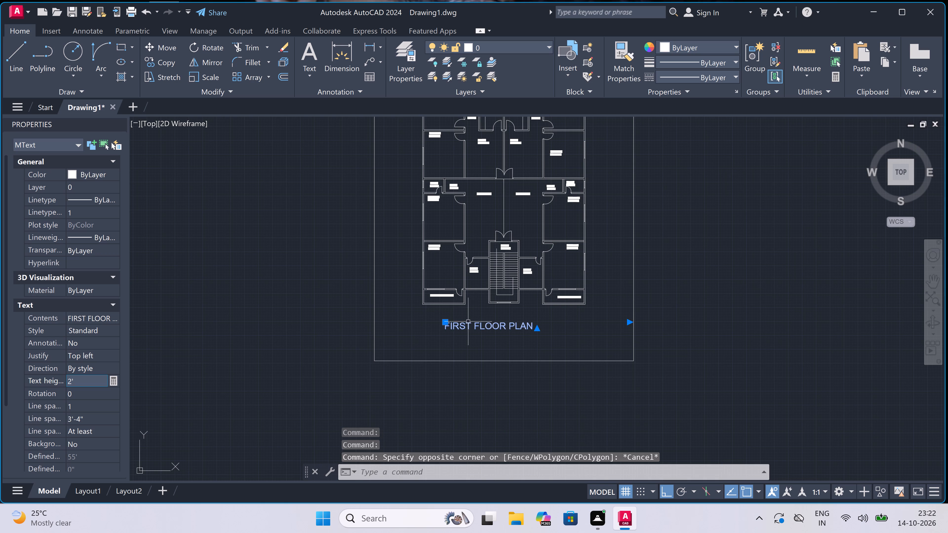
Move the FIRST FLOOR PLAN title slightly sideways towards the plan's centreline.
click(444, 322)
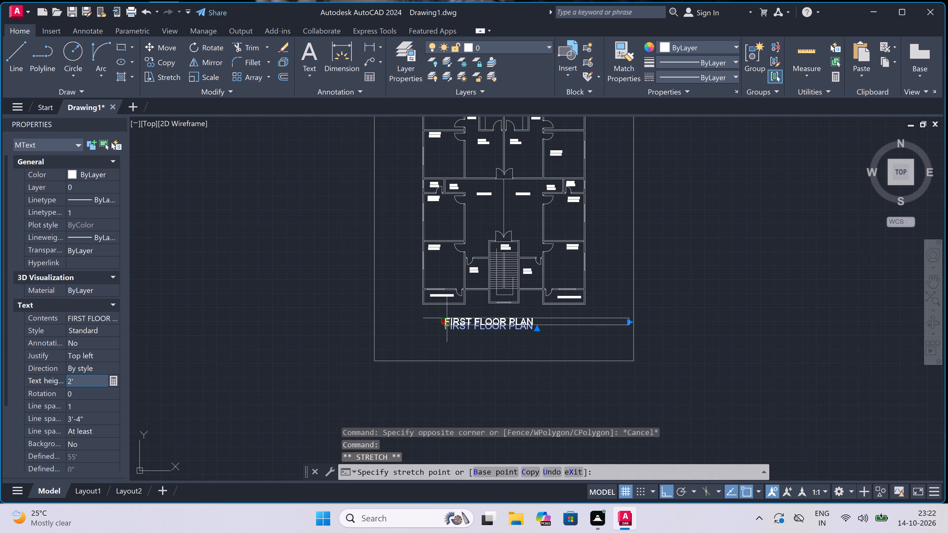
scroll(447, 318, up, 2)
click(461, 318)
key(Escape)
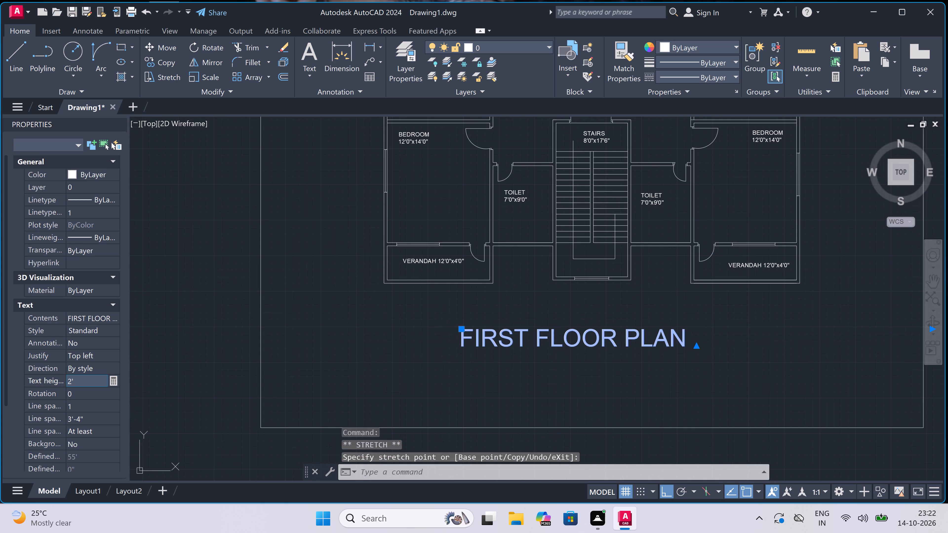
Draw a horizontal line under the FIRST FLOOR PLAN title, extending slightly past both ends of the text.
scroll(451, 326, down, 3)
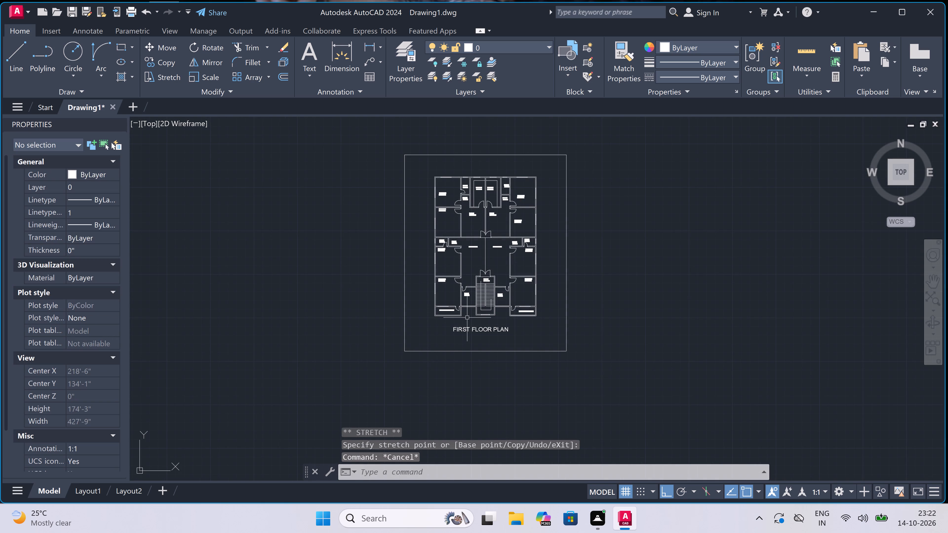
text(L)
key(space)
scroll(463, 316, up, 1)
scroll(444, 360, up, 2)
click(442, 335)
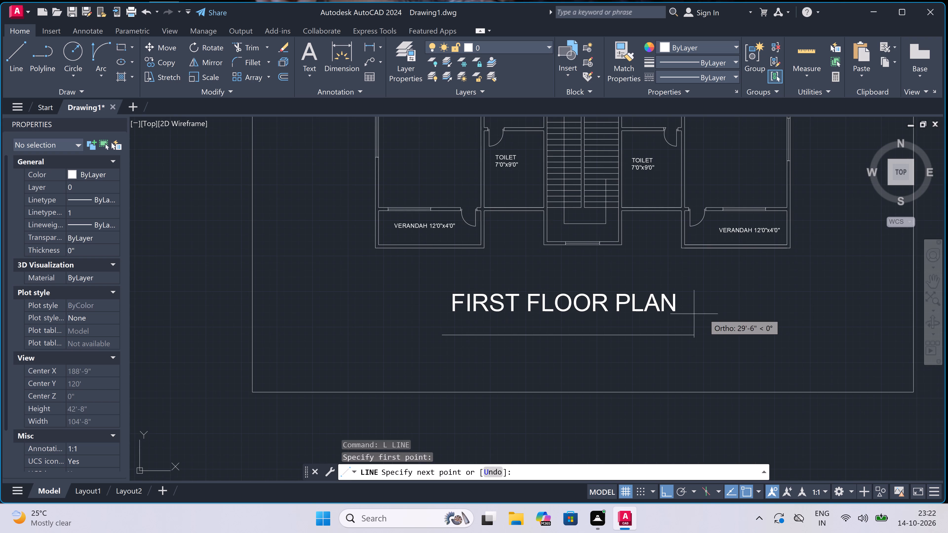
click(686, 328)
key(Escape)
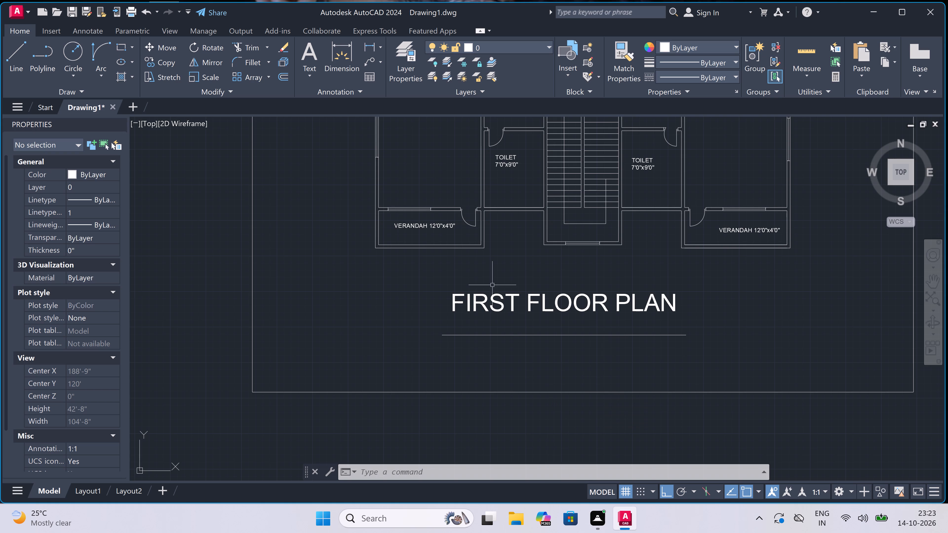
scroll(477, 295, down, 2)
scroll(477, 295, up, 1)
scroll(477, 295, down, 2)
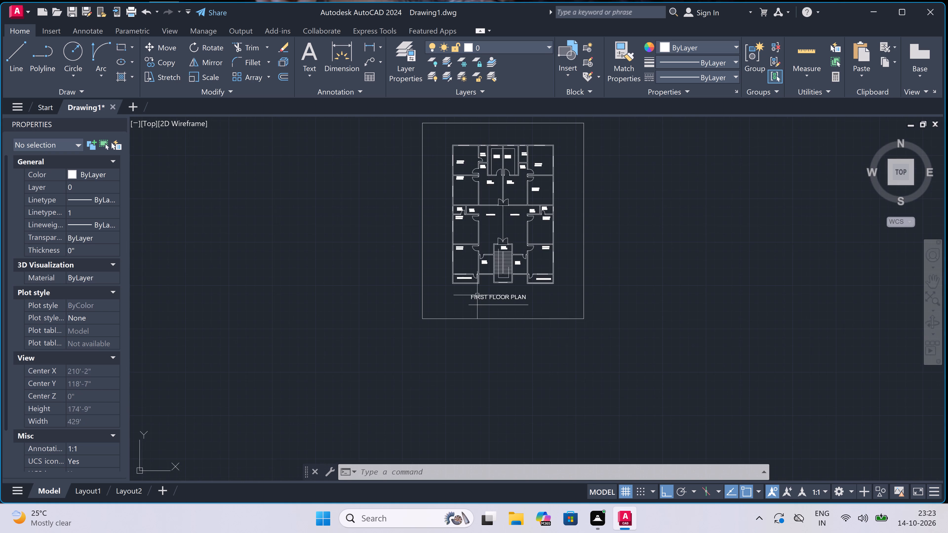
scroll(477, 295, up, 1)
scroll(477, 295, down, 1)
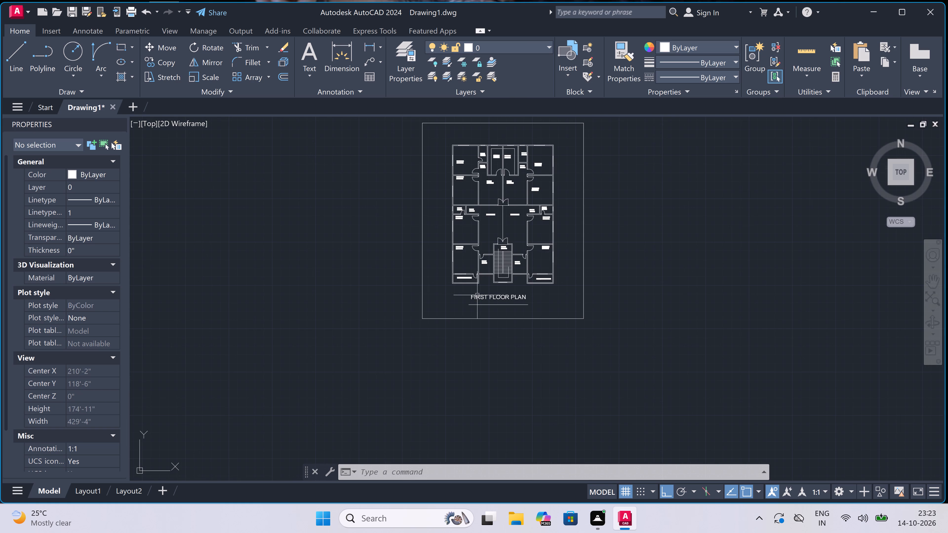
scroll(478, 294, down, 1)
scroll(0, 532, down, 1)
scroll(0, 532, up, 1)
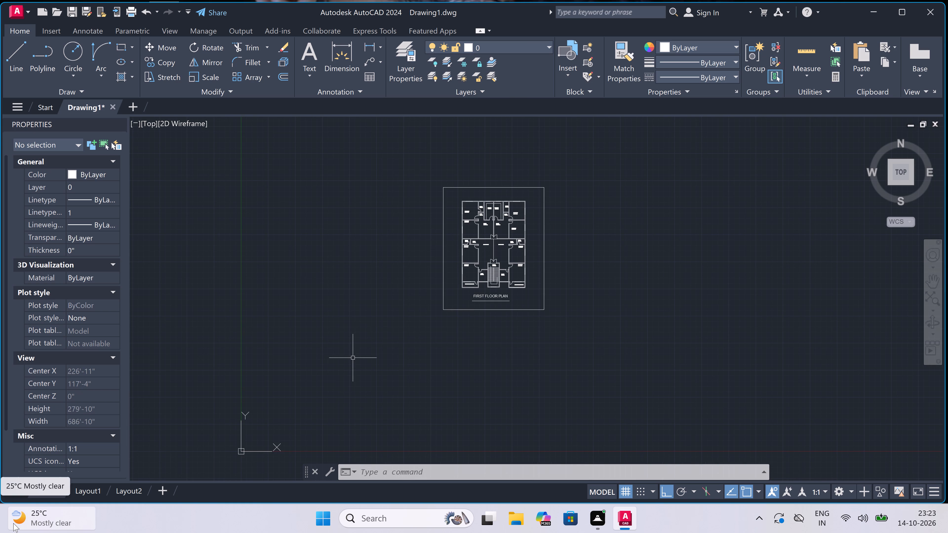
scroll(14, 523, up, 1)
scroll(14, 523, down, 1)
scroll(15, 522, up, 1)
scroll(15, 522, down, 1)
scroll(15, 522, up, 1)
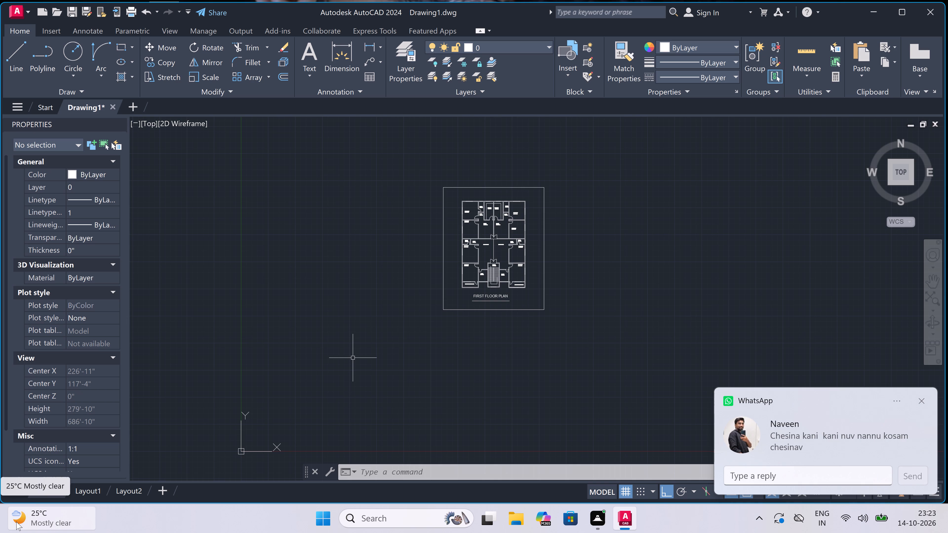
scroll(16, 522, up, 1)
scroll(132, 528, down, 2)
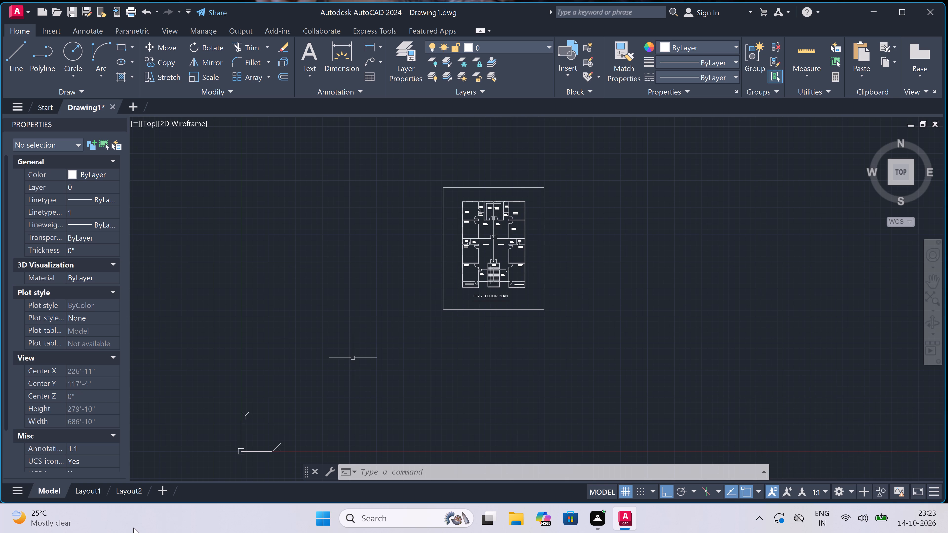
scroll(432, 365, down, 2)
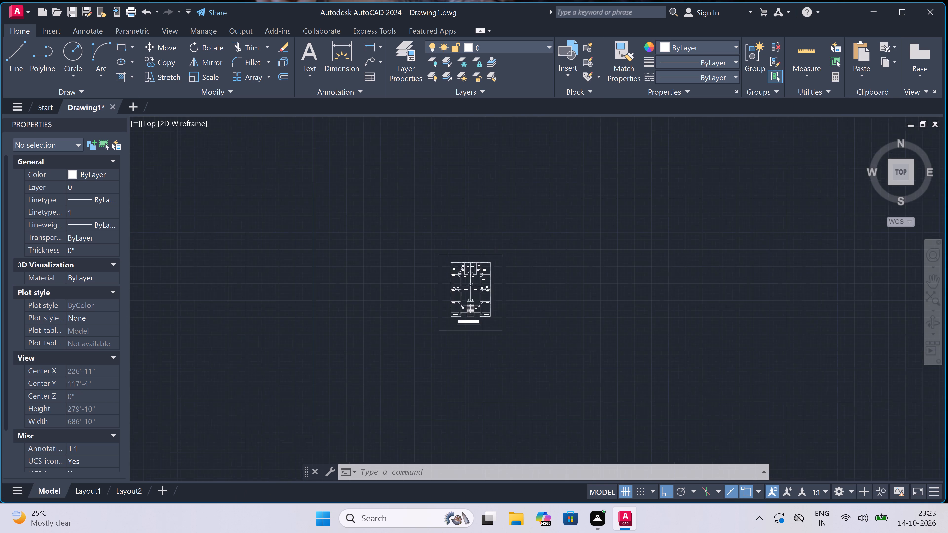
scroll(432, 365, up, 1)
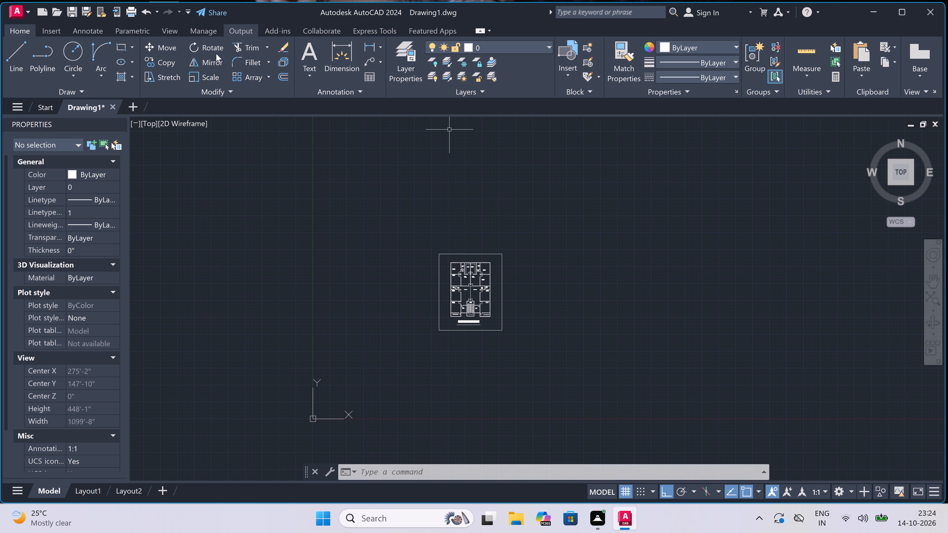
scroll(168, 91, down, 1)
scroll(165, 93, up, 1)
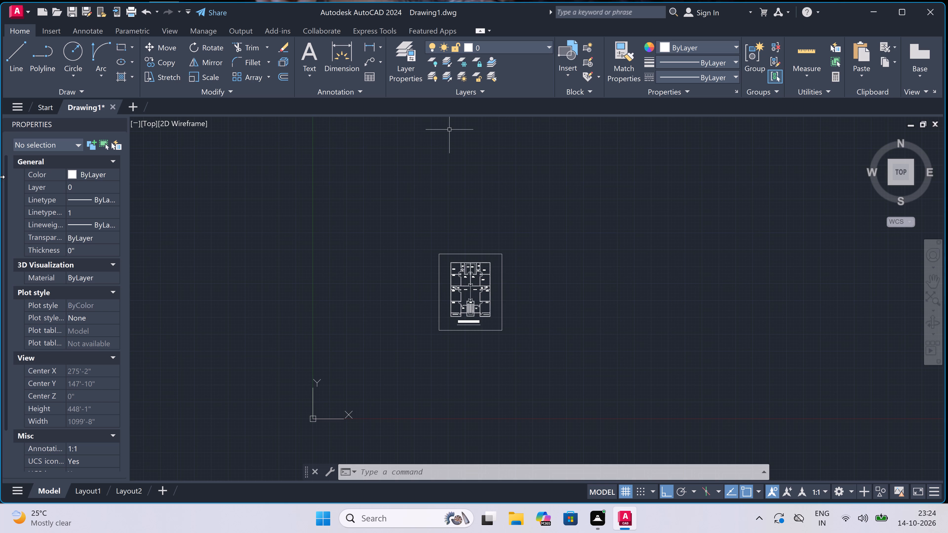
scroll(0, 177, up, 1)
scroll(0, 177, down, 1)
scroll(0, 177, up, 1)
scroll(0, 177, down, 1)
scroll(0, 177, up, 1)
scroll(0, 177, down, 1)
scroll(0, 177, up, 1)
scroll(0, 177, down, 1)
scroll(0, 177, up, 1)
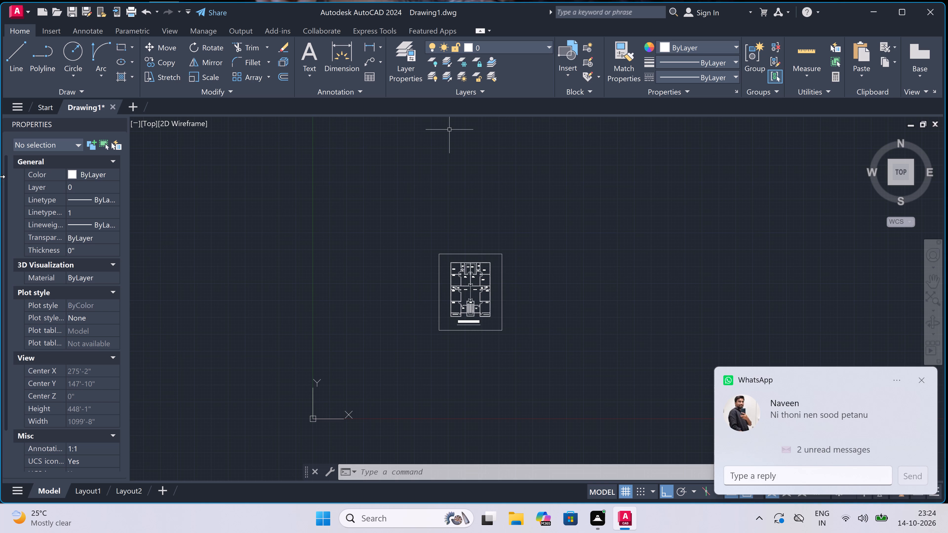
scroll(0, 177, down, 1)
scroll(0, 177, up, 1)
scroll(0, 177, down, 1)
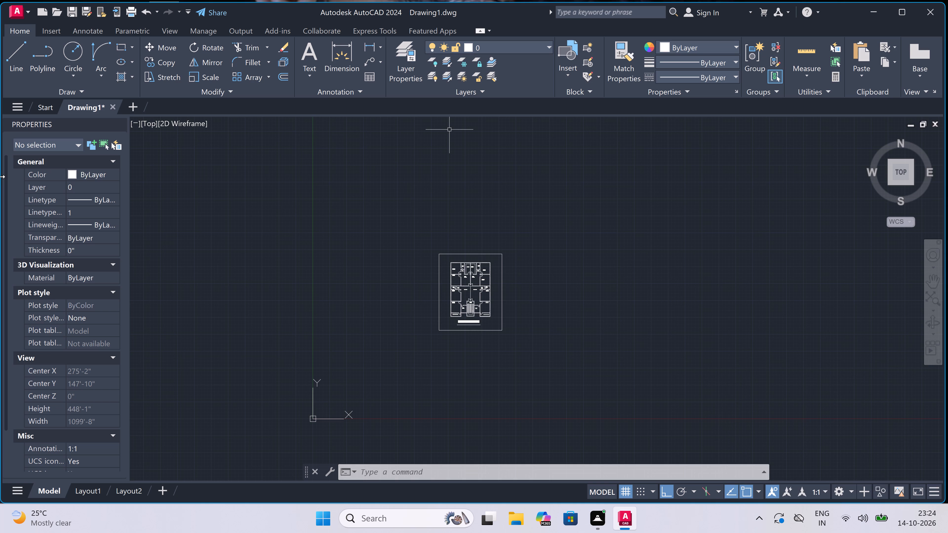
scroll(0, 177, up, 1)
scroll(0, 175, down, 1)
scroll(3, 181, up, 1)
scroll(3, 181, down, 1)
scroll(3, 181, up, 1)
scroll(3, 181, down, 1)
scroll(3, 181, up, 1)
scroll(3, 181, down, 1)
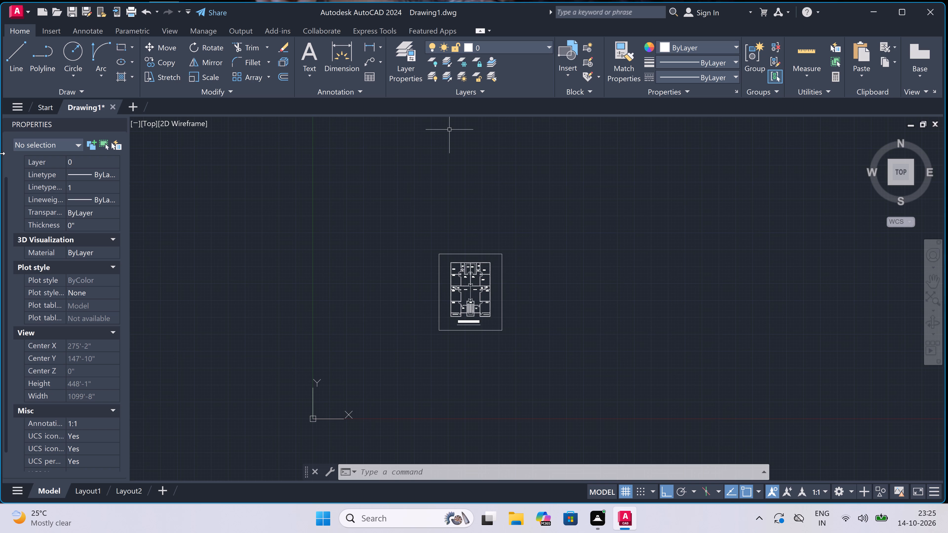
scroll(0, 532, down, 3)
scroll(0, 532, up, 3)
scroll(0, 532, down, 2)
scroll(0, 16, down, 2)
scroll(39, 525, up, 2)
Examine the room labels and walls around the living areas, toilets, dressing rooms and bedrooms in the middle of the floor plan.
scroll(455, 290, up, 1)
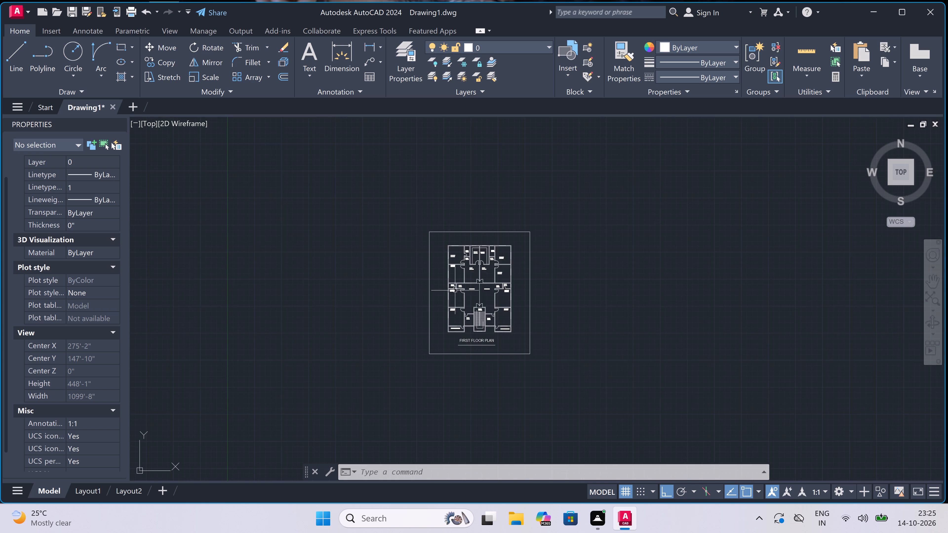
scroll(455, 290, up, 2)
scroll(455, 290, down, 3)
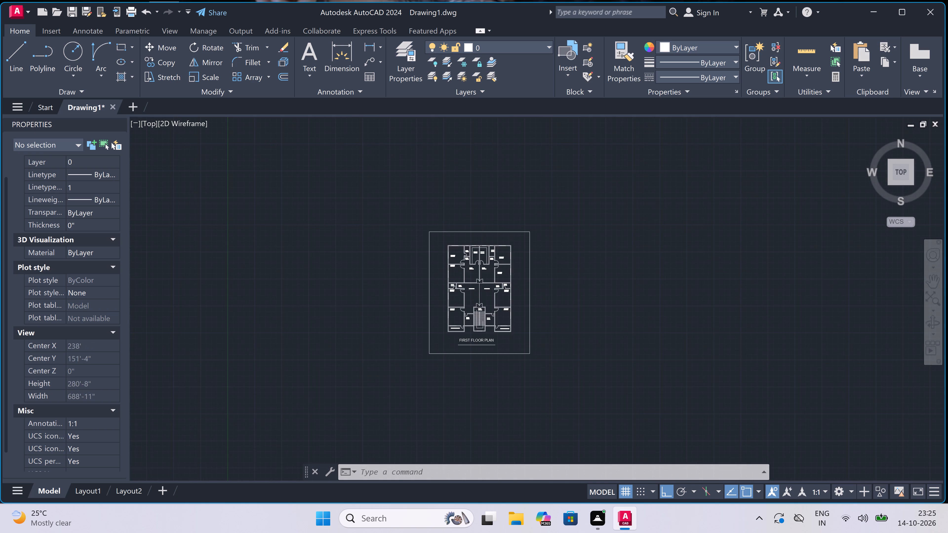
scroll(454, 291, up, 5)
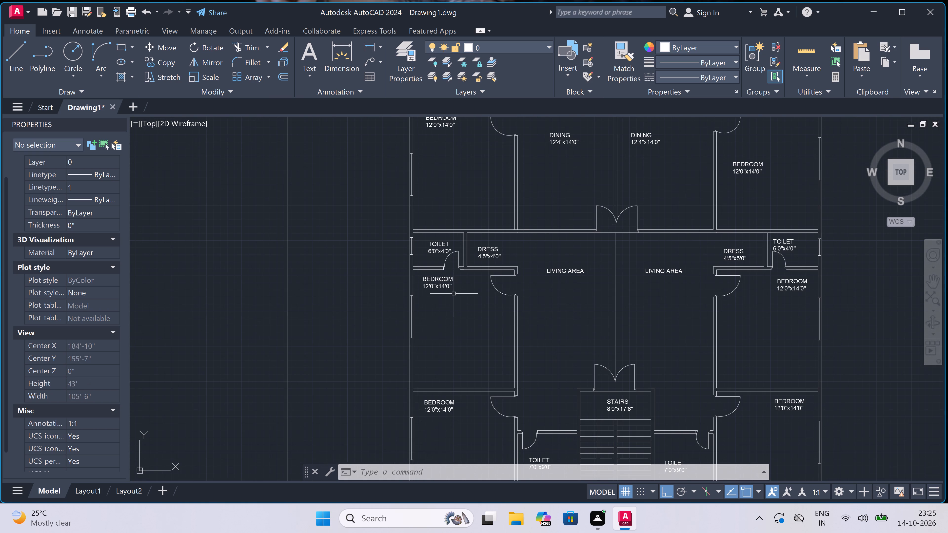
scroll(454, 294, up, 1)
scroll(454, 294, down, 1)
scroll(454, 294, up, 1)
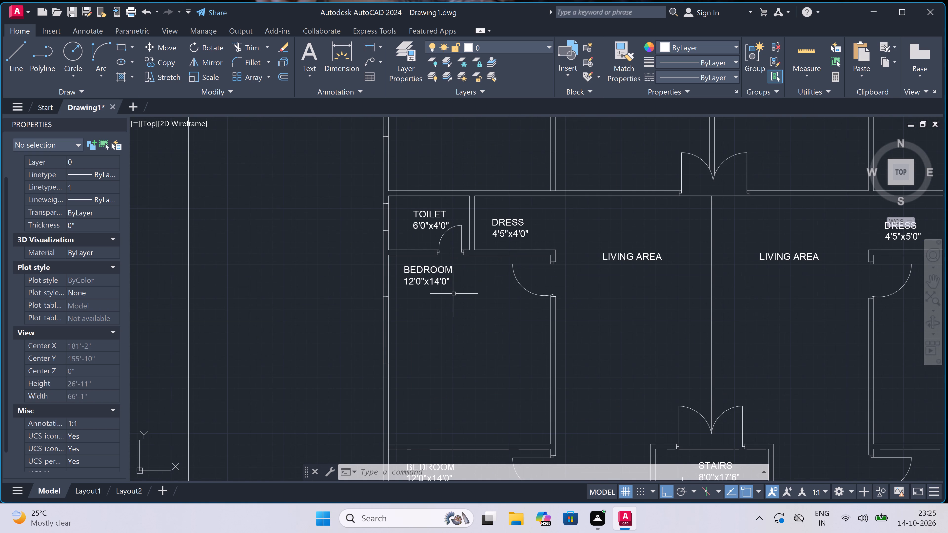
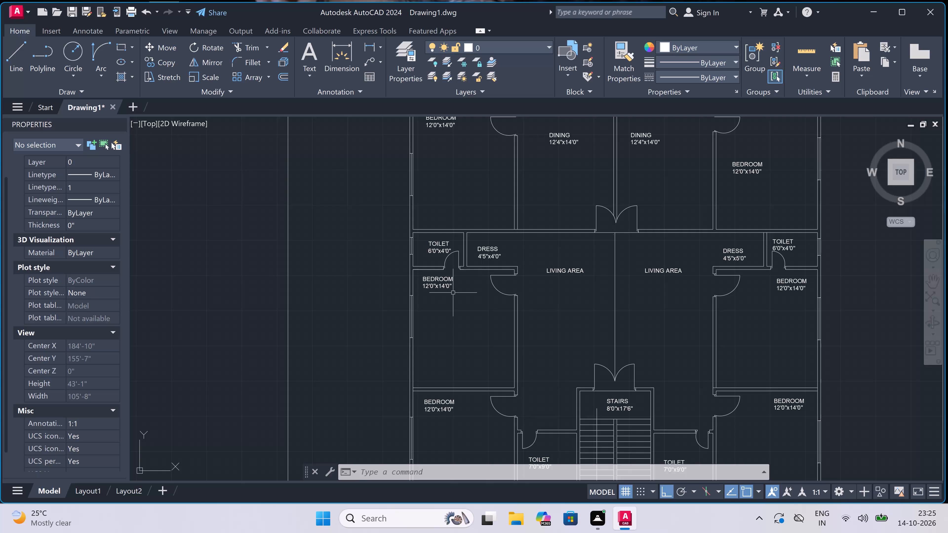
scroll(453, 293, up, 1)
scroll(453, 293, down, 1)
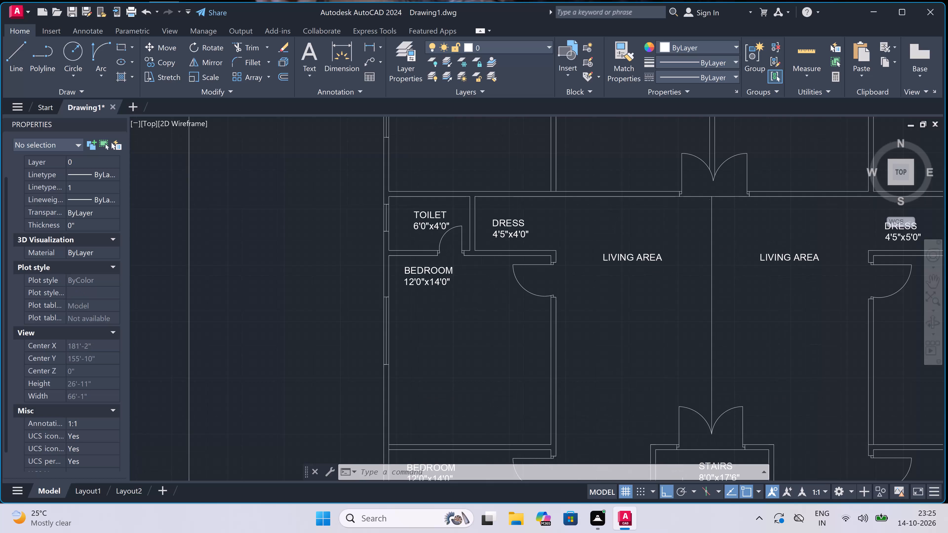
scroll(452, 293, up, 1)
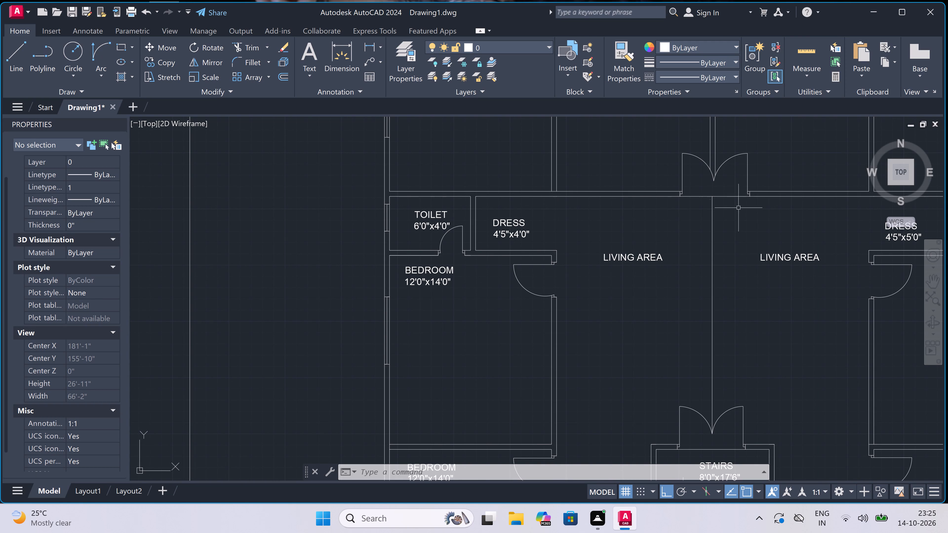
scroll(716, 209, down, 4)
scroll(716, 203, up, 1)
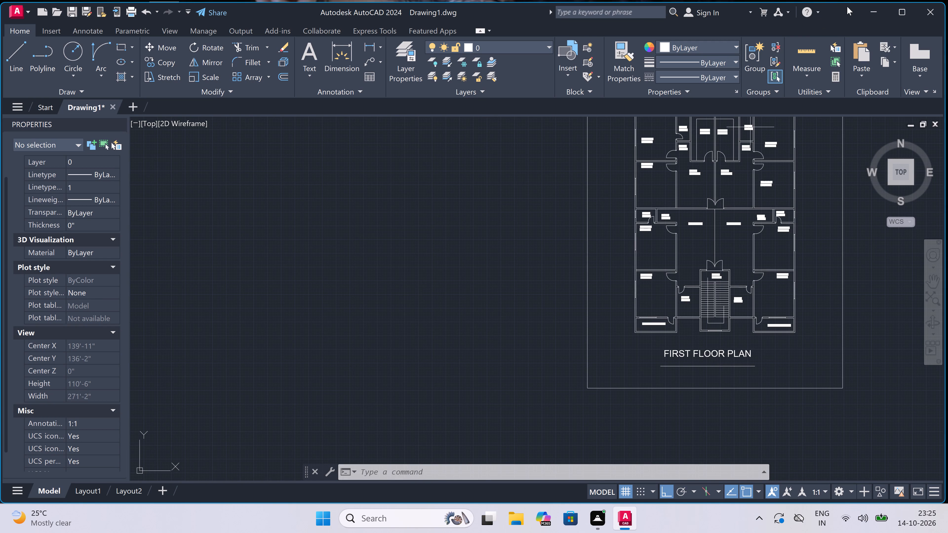
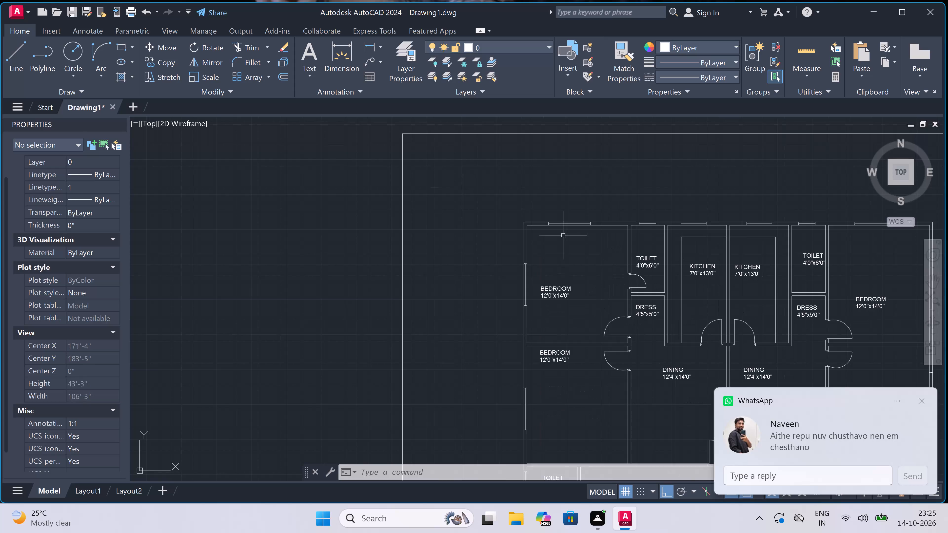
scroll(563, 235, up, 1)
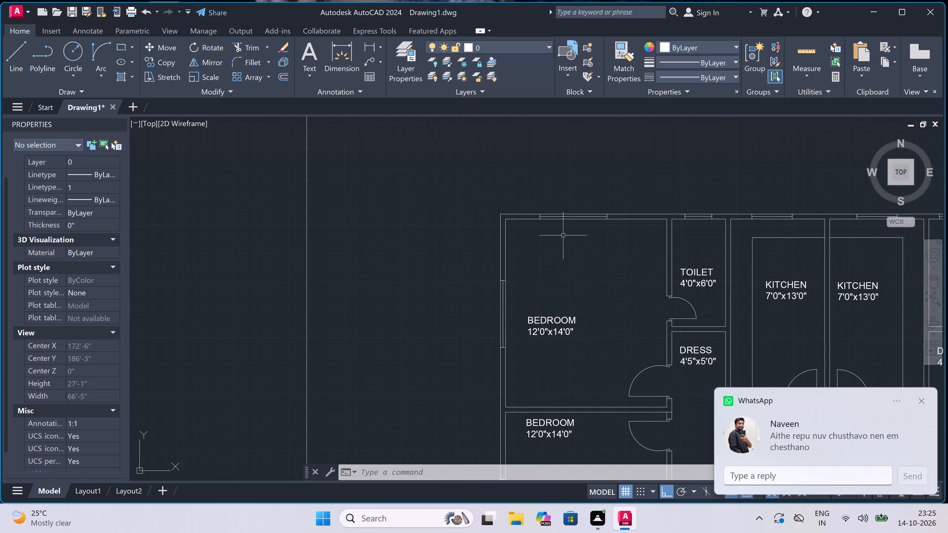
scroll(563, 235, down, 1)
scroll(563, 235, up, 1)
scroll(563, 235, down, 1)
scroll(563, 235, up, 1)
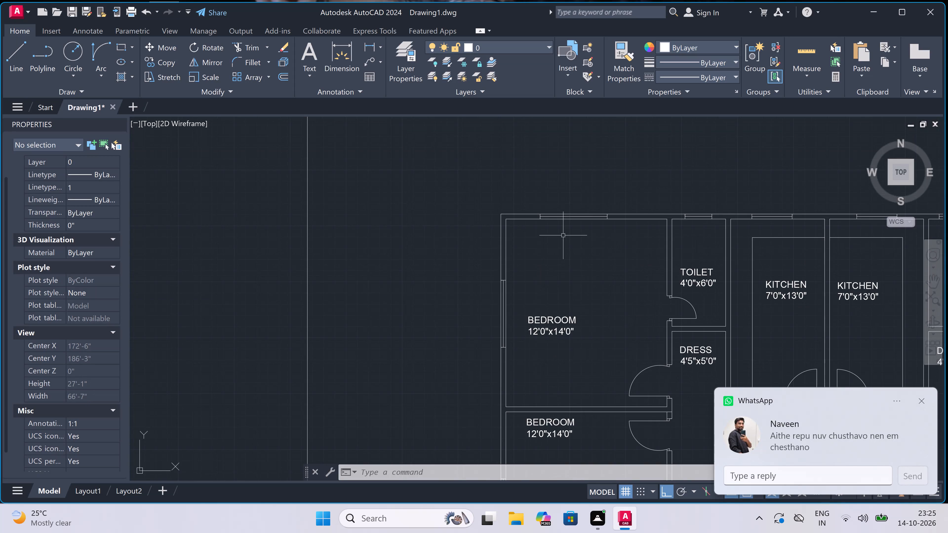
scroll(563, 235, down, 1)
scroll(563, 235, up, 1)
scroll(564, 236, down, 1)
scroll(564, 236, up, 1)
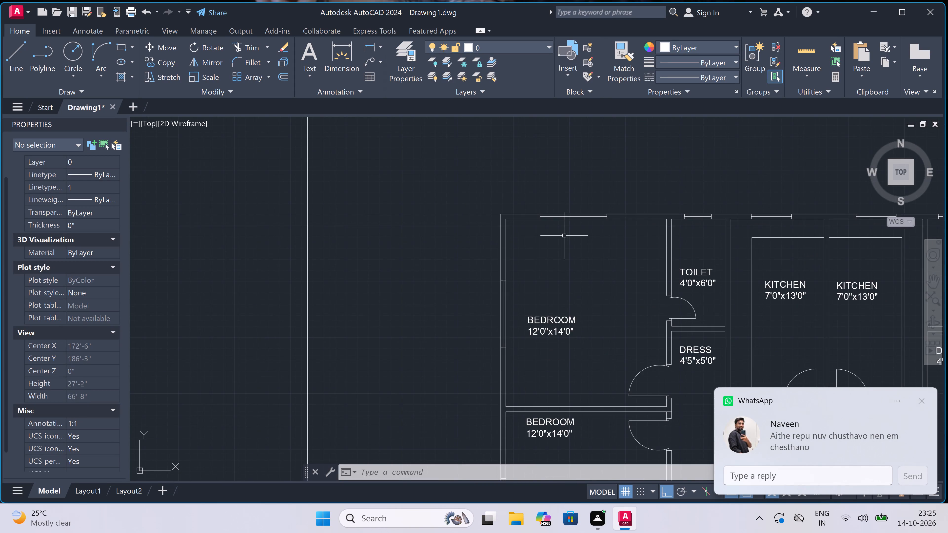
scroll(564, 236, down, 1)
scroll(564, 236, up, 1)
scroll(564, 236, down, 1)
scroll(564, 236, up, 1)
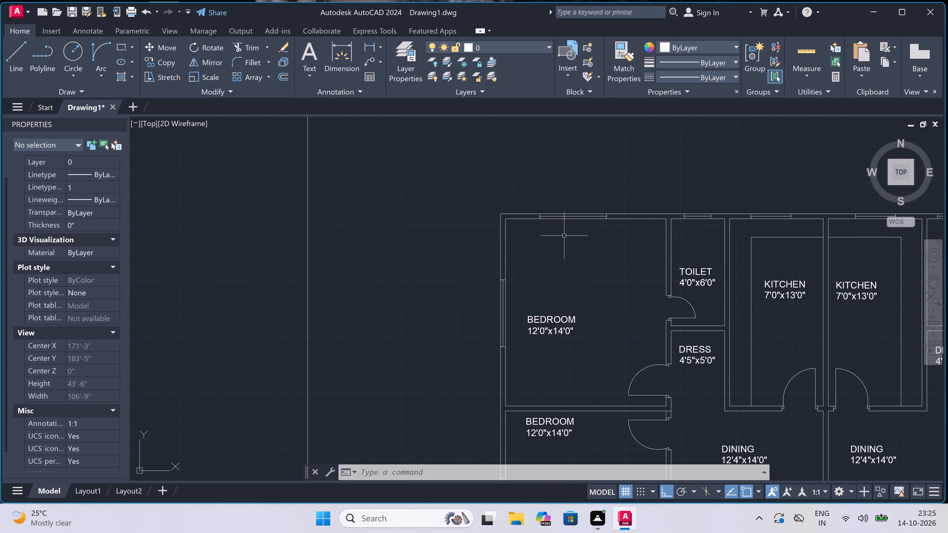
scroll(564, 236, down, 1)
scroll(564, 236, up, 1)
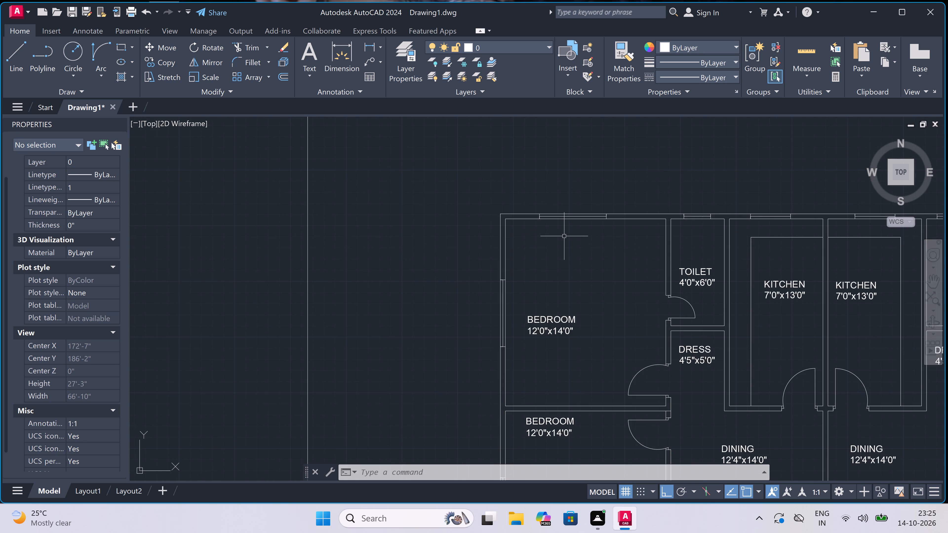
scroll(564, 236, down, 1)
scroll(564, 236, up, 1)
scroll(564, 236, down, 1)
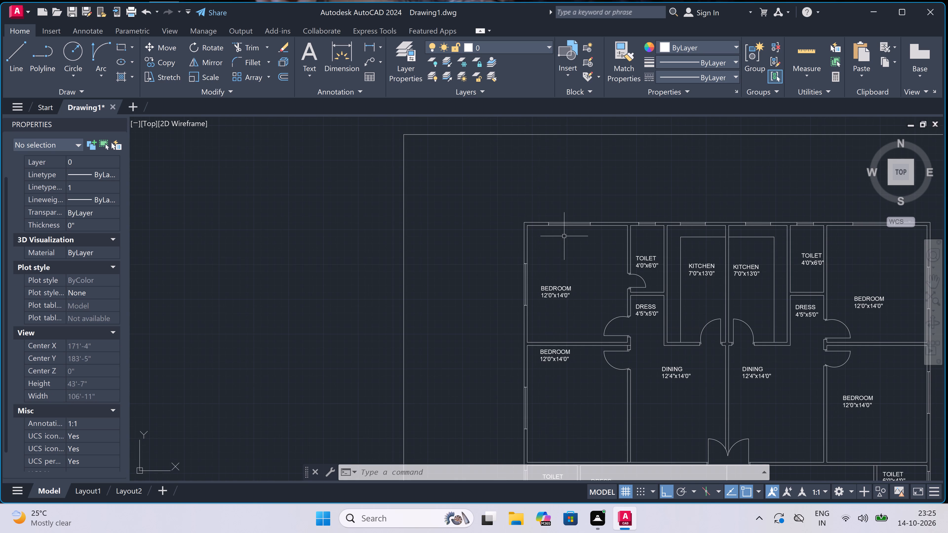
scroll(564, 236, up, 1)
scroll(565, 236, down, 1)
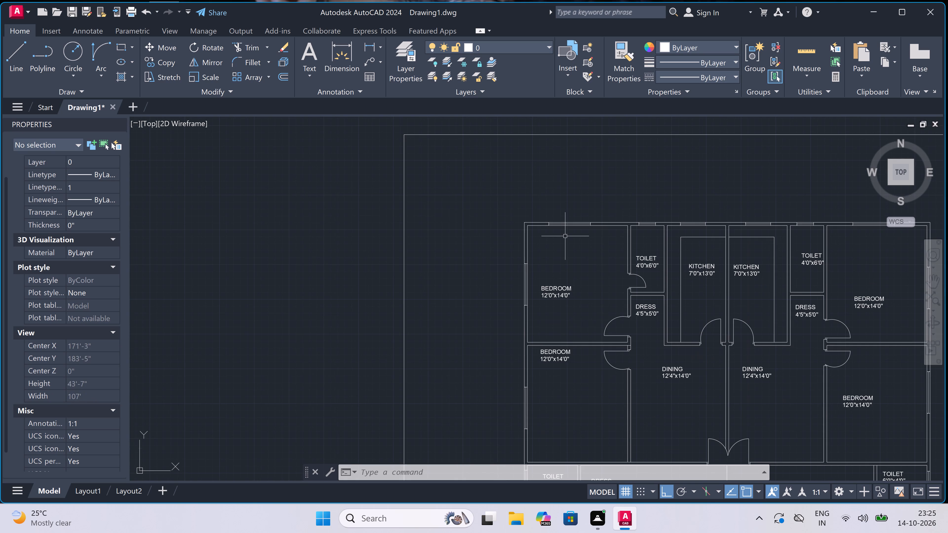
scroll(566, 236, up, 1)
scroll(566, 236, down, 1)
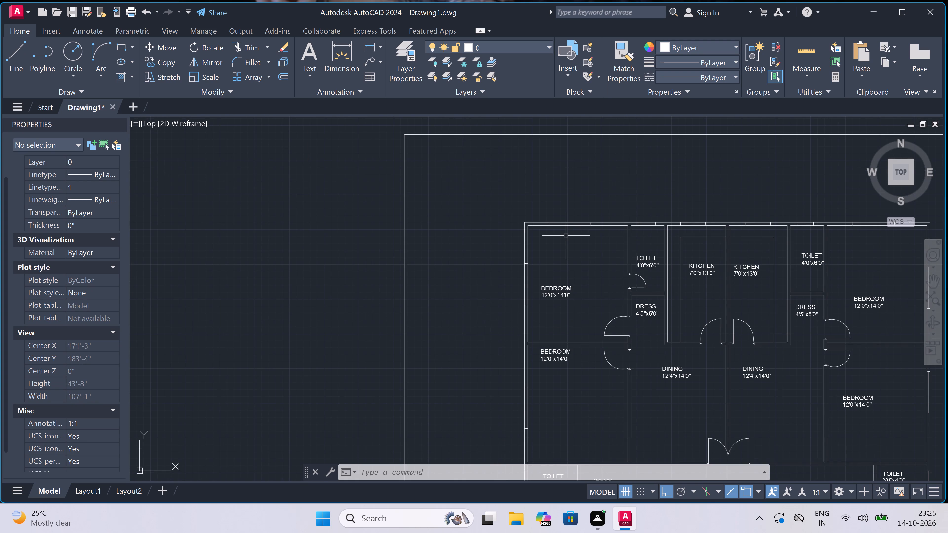
Move the BEDROOM 12'0"x14'0" label beside the left unit's dining area straight down about 5'-8" to the room's middle.
scroll(548, 298, down, 2)
scroll(536, 339, up, 2)
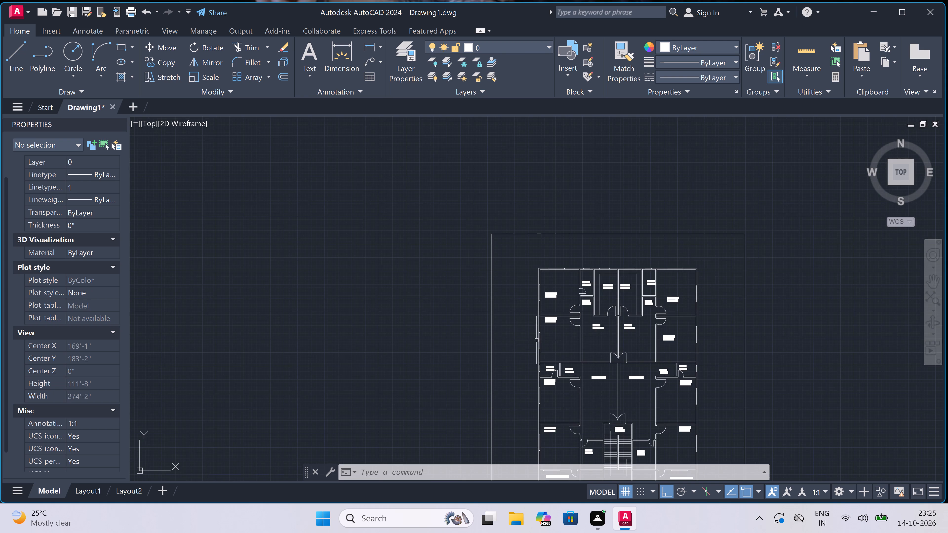
click(564, 291)
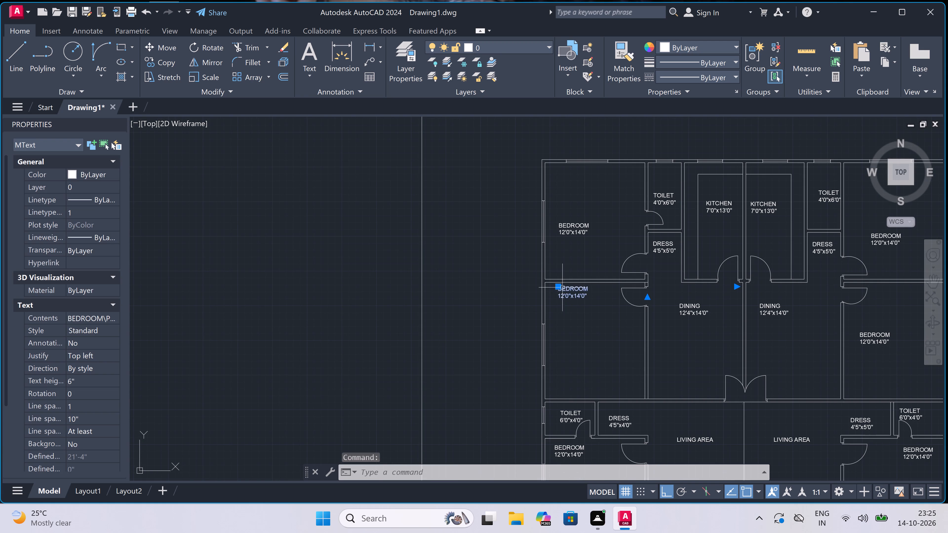
click(560, 285)
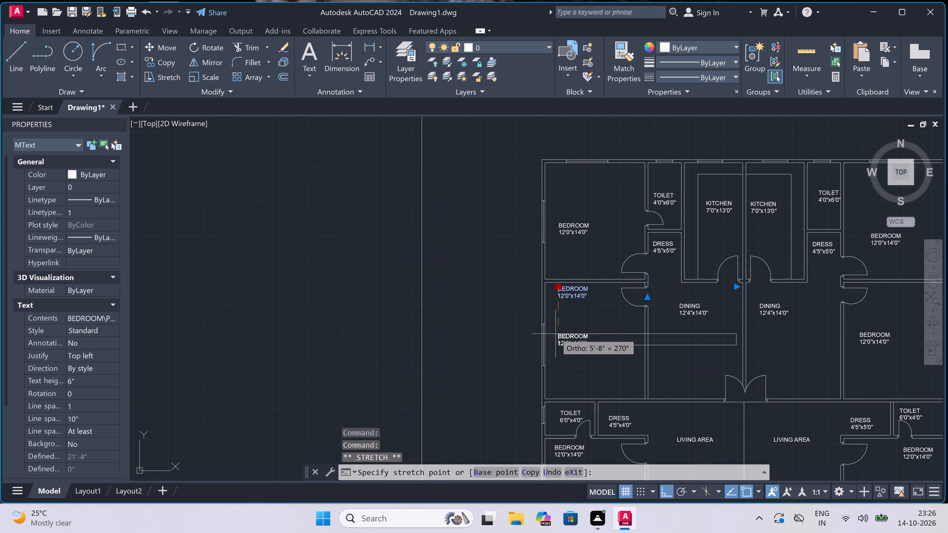
click(558, 333)
key(Escape)
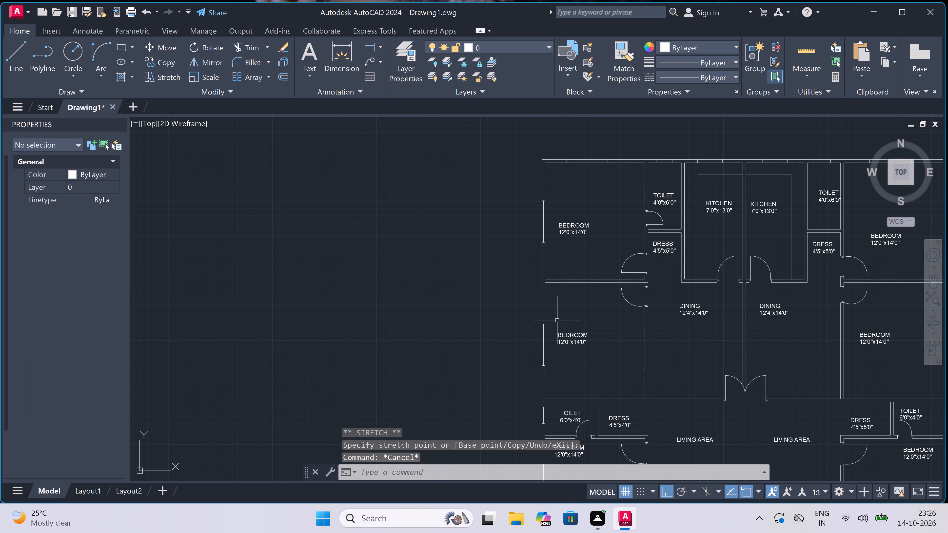
With Ortho off, move the bedroom label just below the left unit's 6'0"x4'0" toilet down and inward to the room's centre.
scroll(642, 272, down, 2)
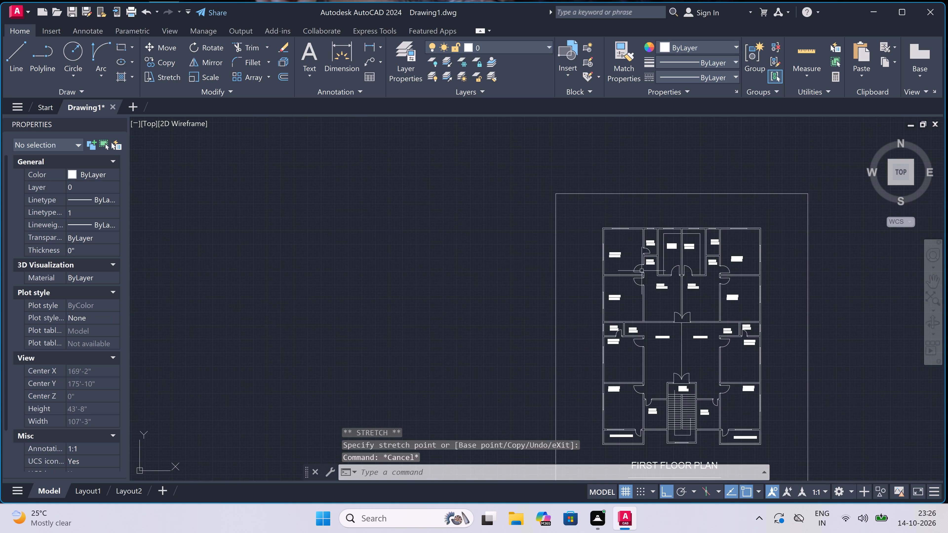
scroll(618, 358, up, 2)
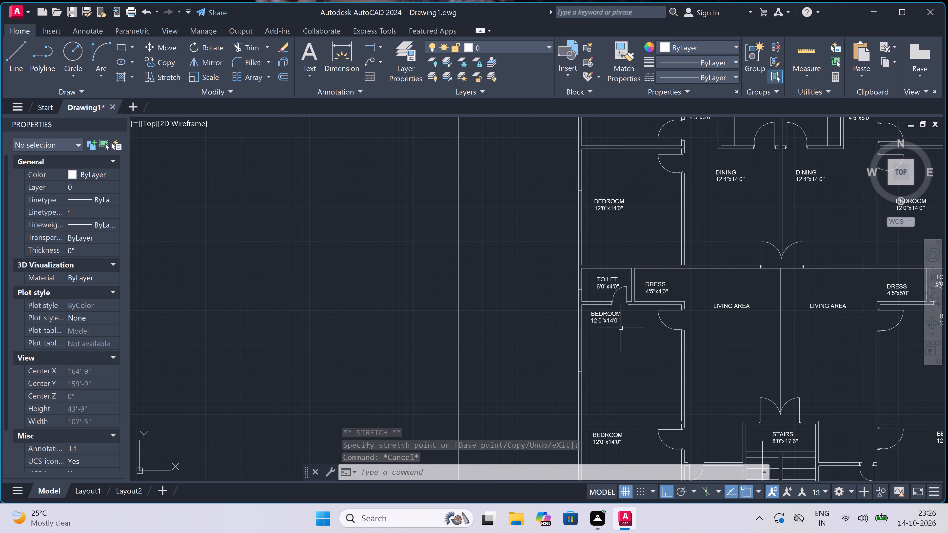
click(617, 323)
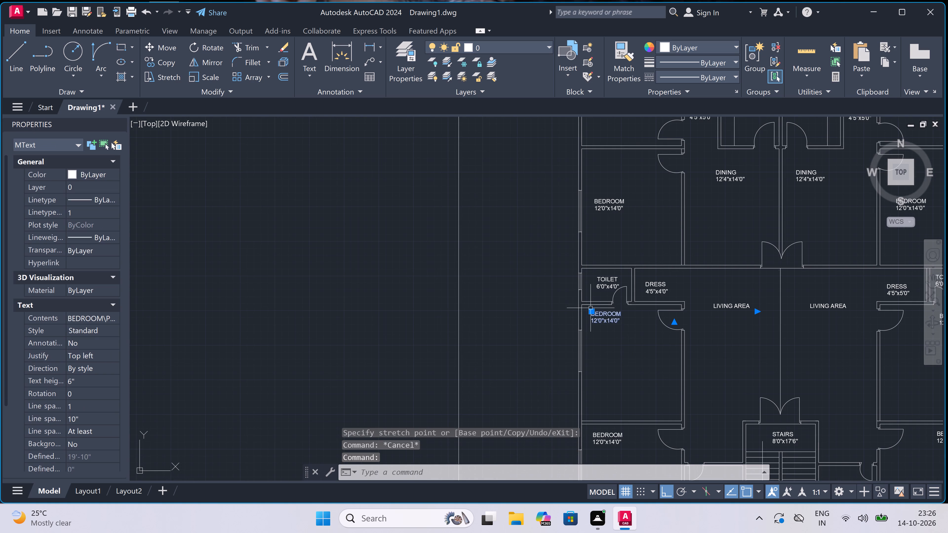
click(590, 311)
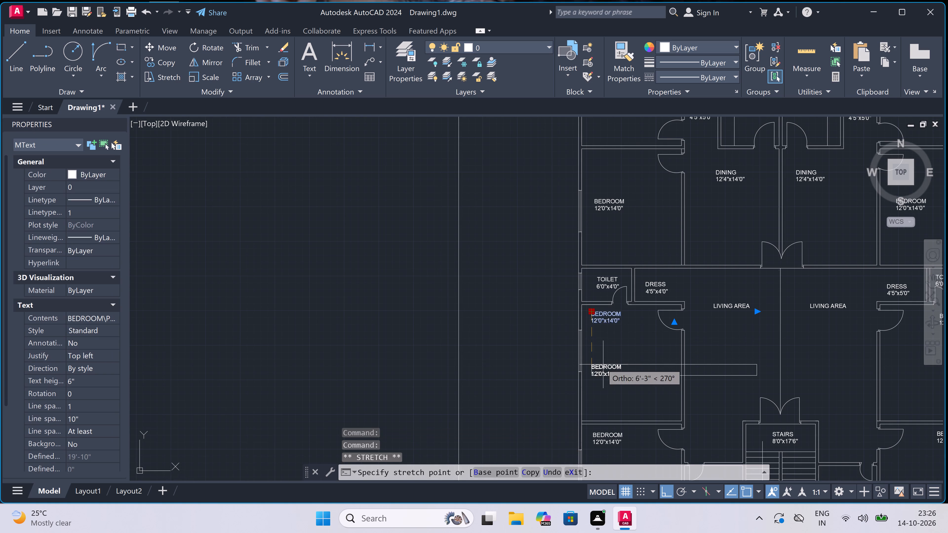
key(F8)
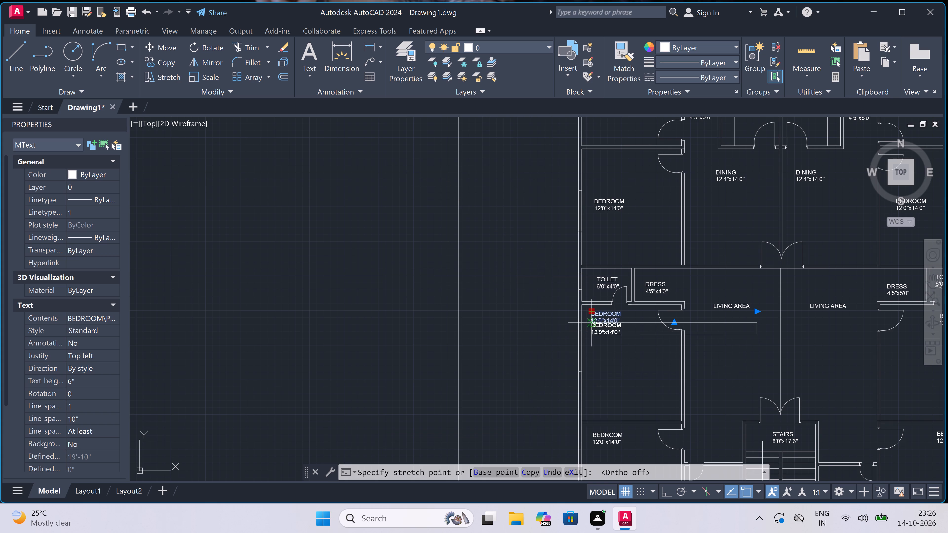
scroll(603, 352, up, 2)
click(618, 367)
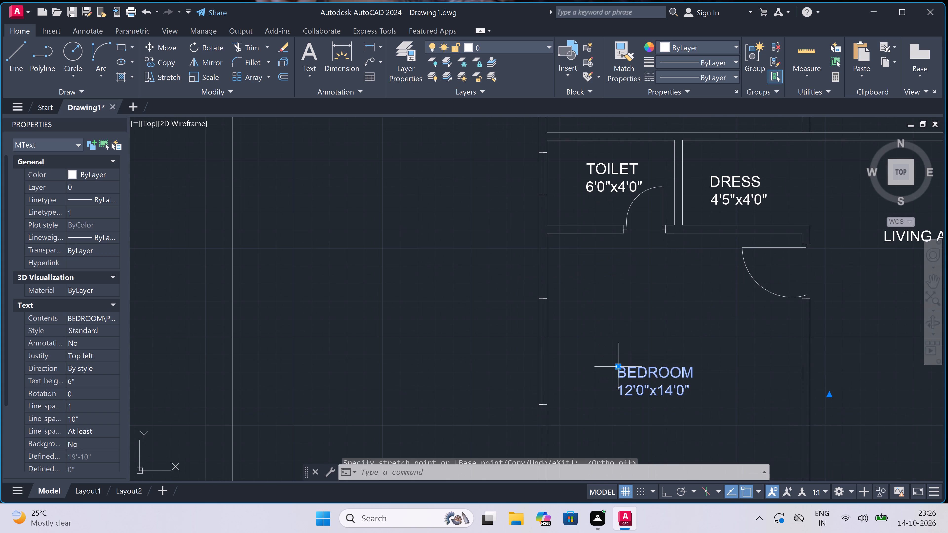
key(Escape)
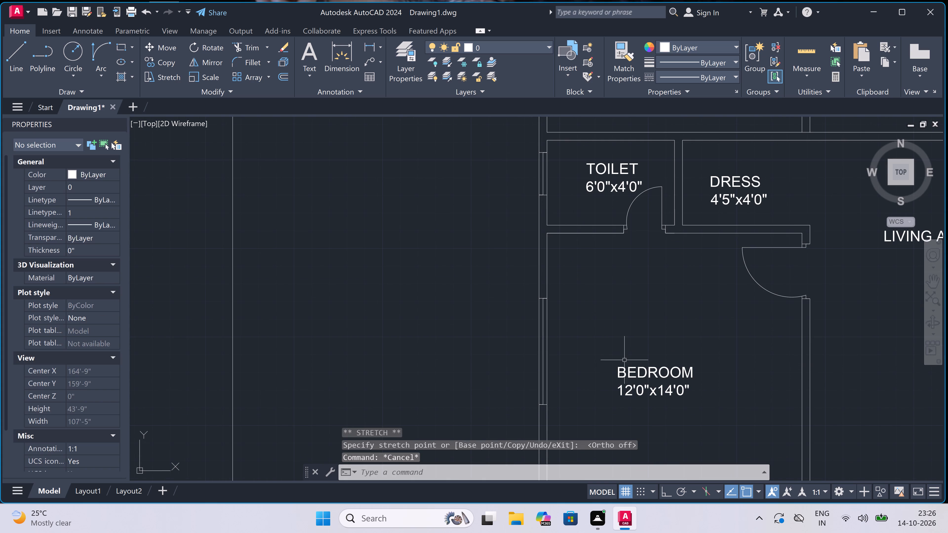
Move the bedroom label just below the right unit's 6'0"x4'0" toilet to the centre of its room.
scroll(639, 289, down, 4)
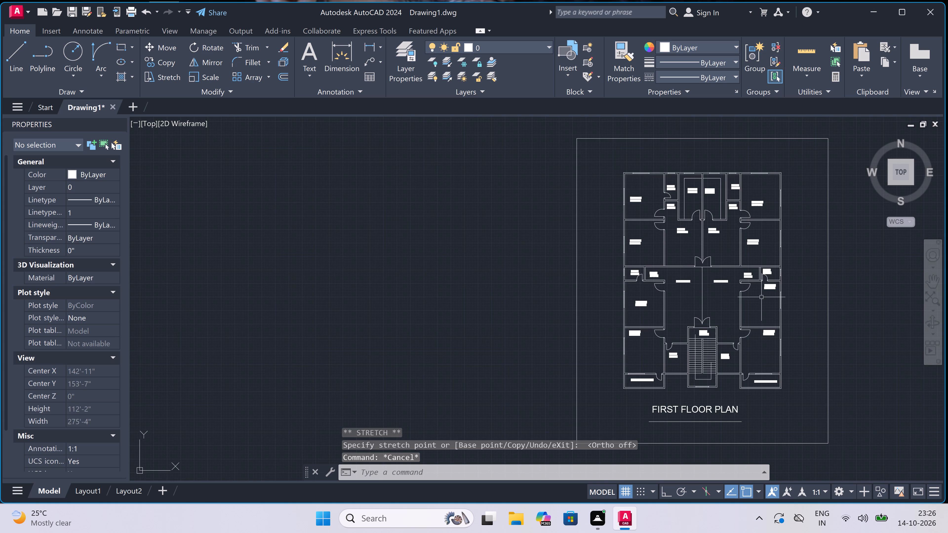
scroll(768, 297, up, 2)
click(769, 277)
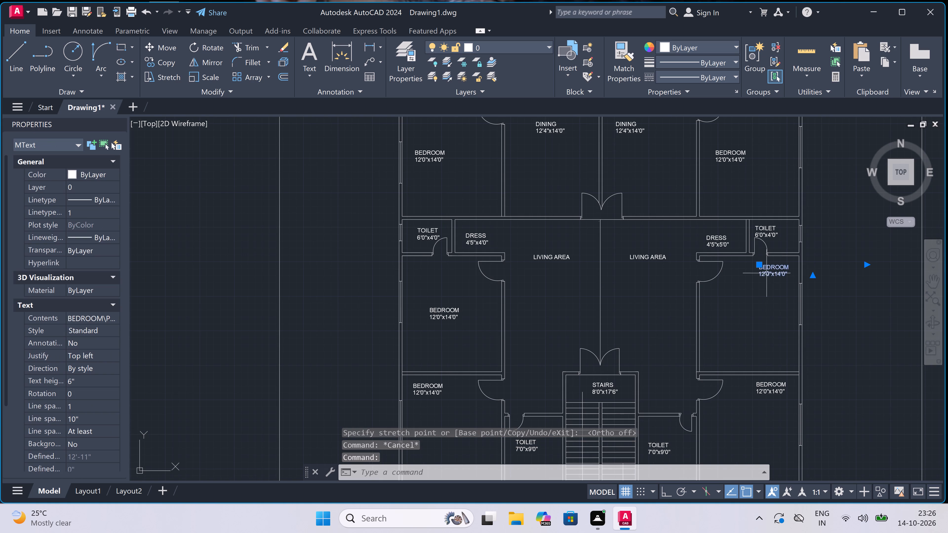
click(760, 266)
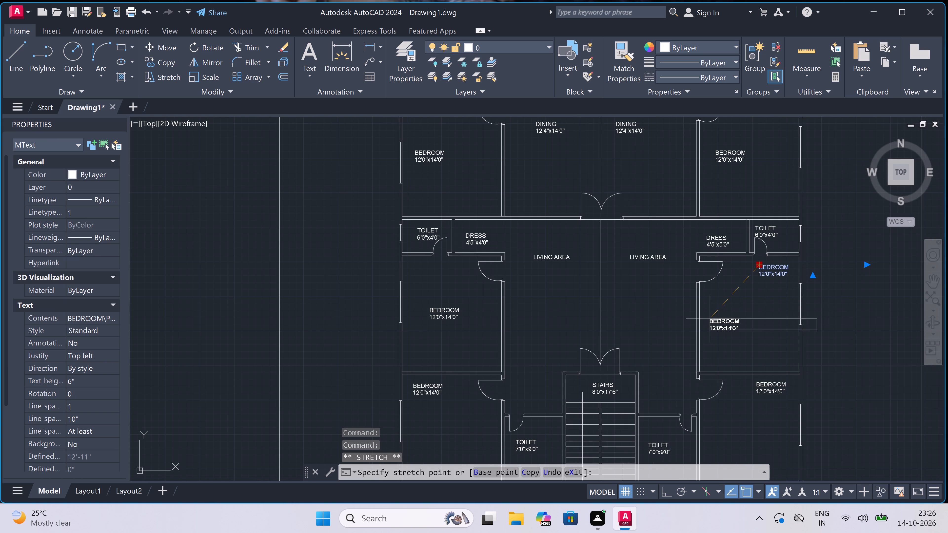
click(729, 306)
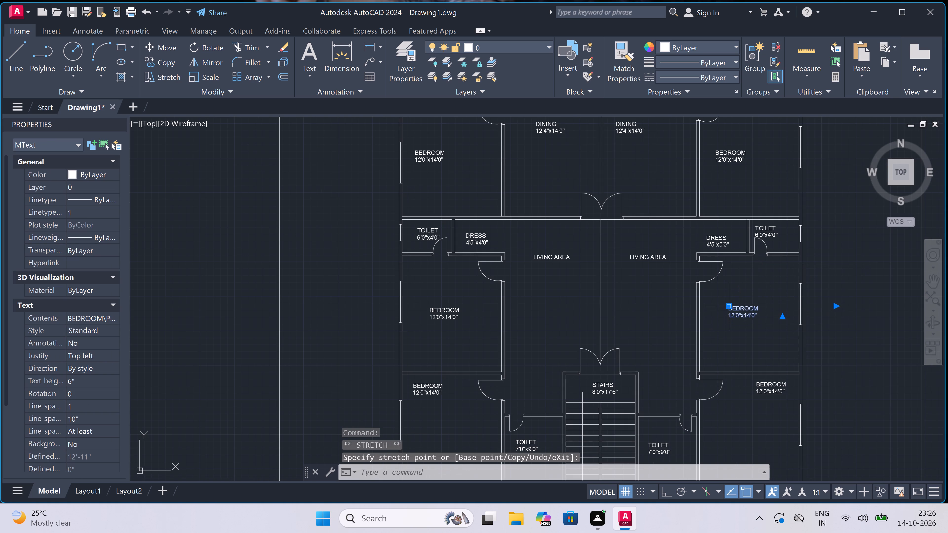
key(Escape)
Move the label of the right unit's bedroom adjoining the verandah down and inward to the centre of the room.
scroll(730, 156, down, 1)
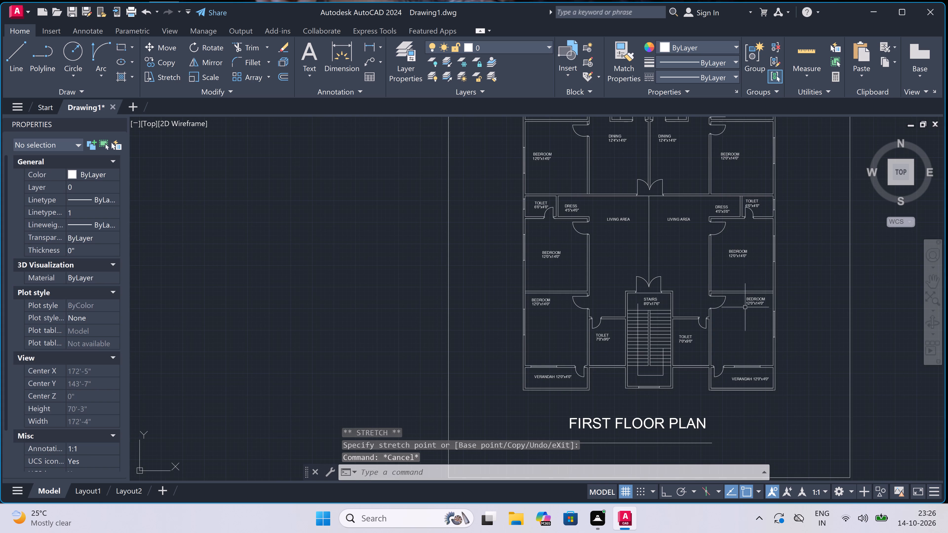
scroll(746, 310, up, 1)
click(753, 290)
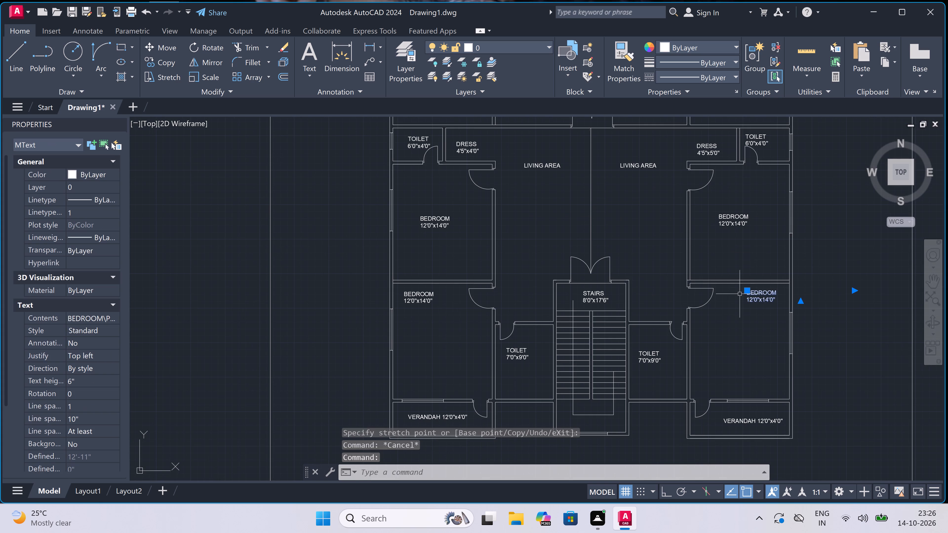
click(747, 290)
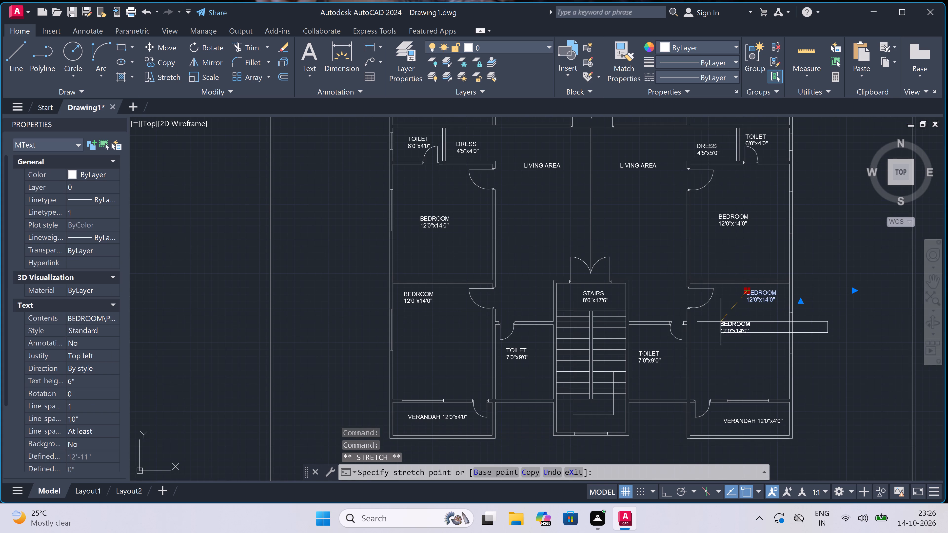
click(720, 342)
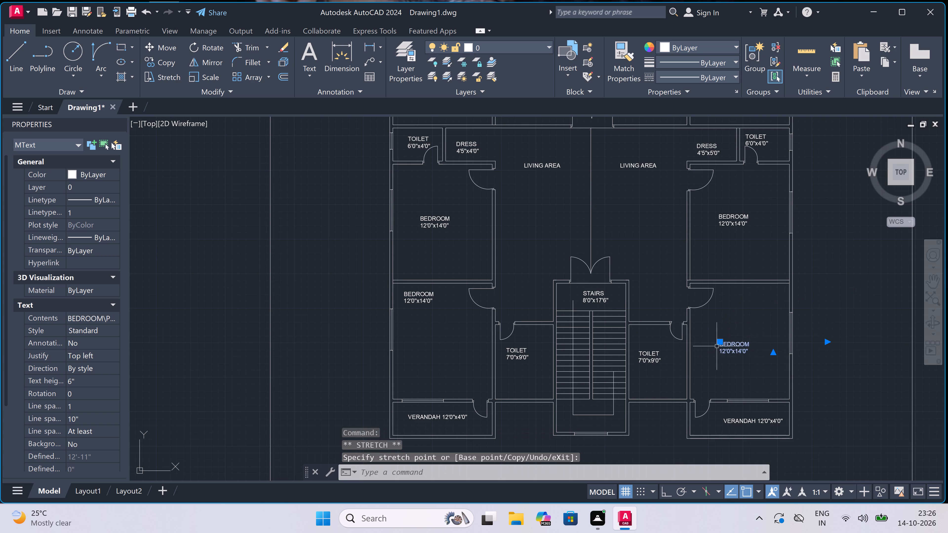
key(Escape)
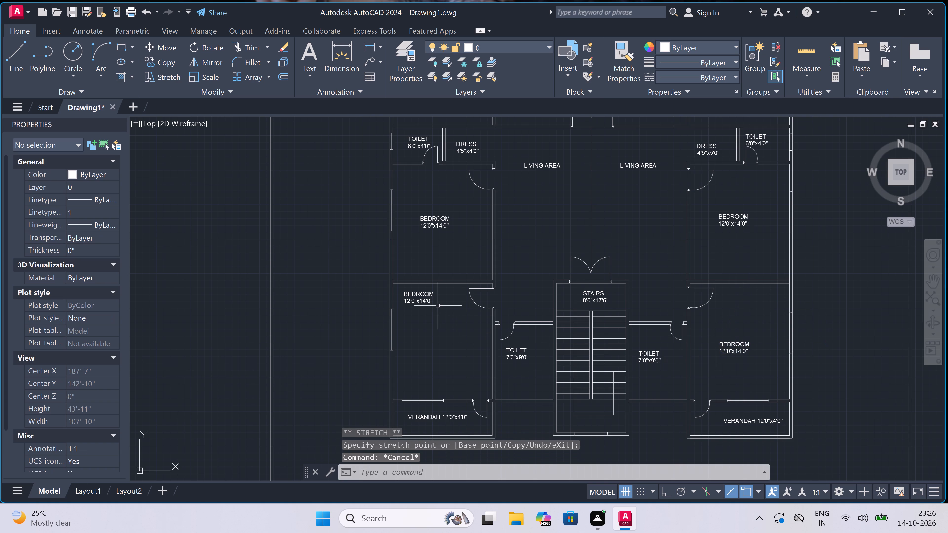
Move the label of the left unit's bedroom adjoining the verandah down and inward to the centre of the room.
click(417, 300)
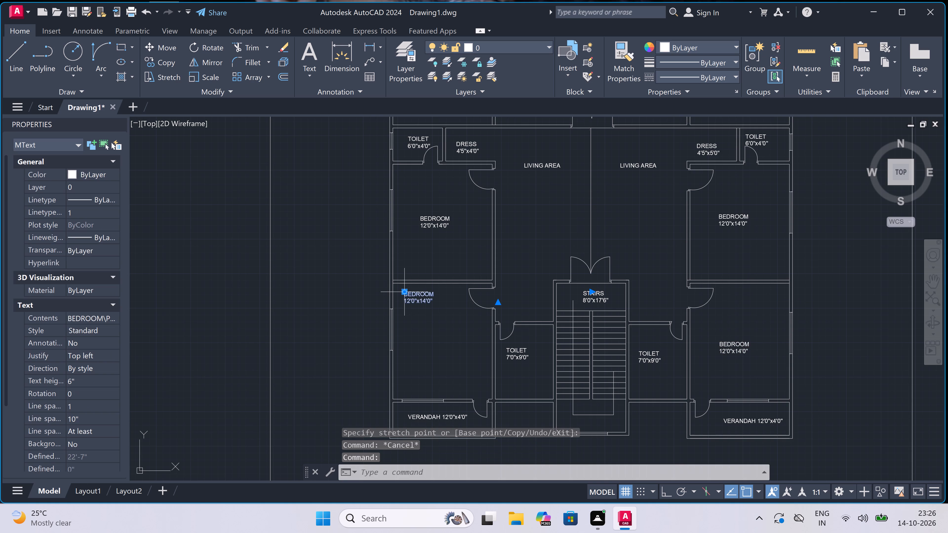
click(407, 292)
click(422, 338)
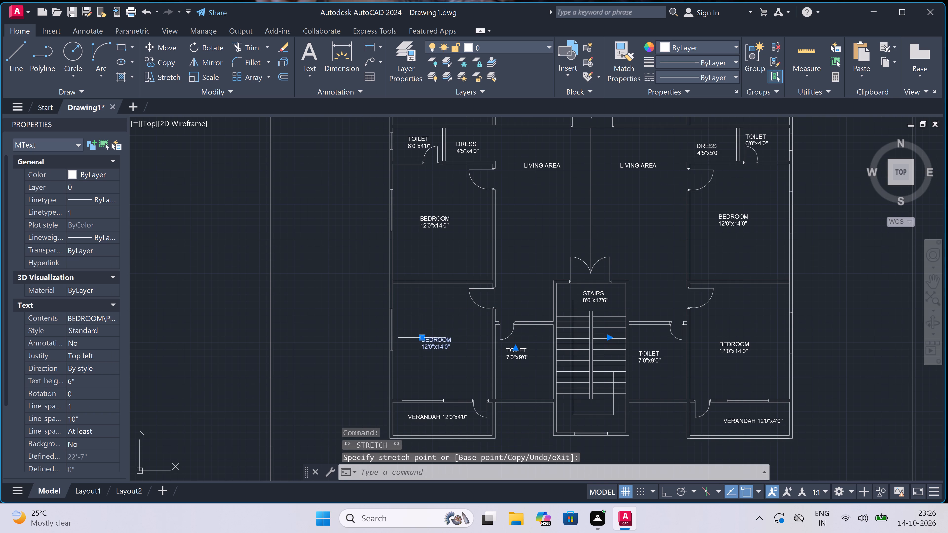
key(Escape)
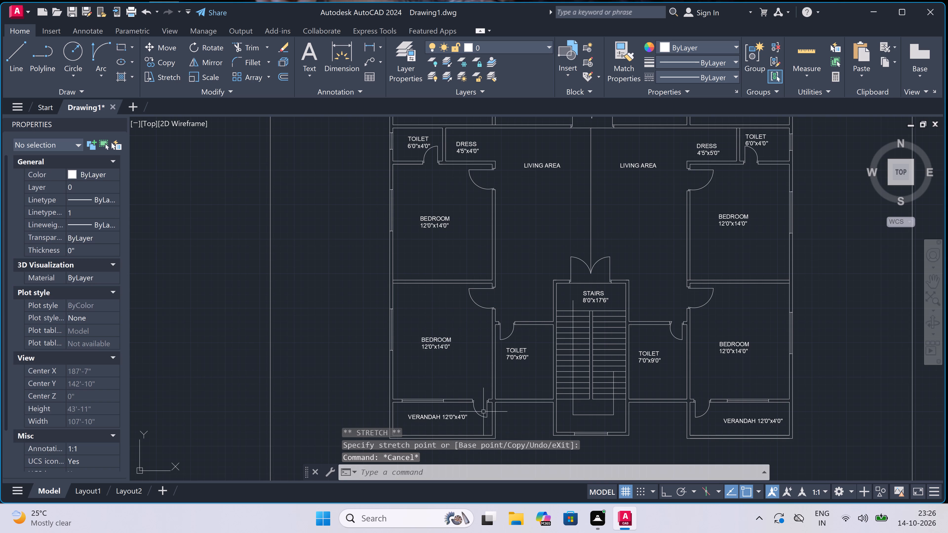
With Ortho on, draw a 2' wide window in the lower wall of the left 7'0"x9'0" toilet, using two end lines and a centre line.
scroll(522, 421, up, 2)
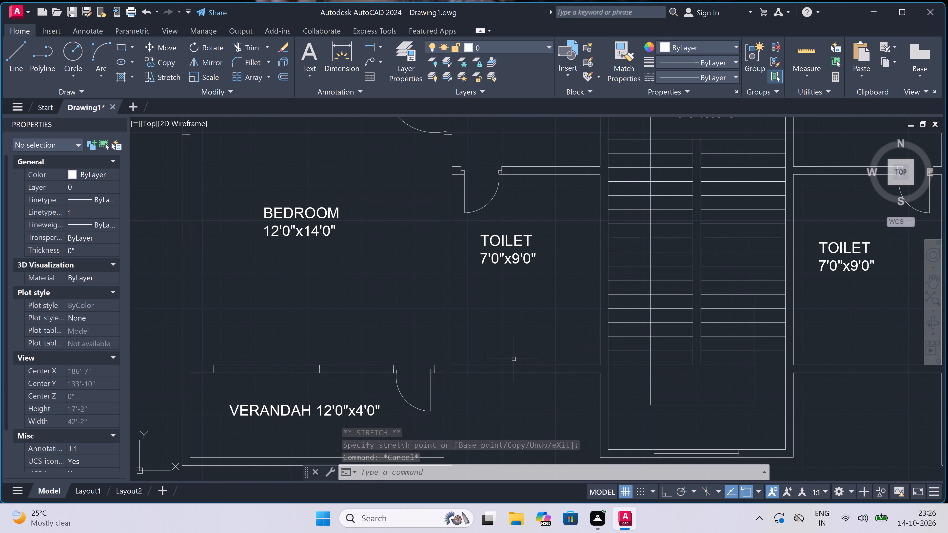
text(L)
key(space)
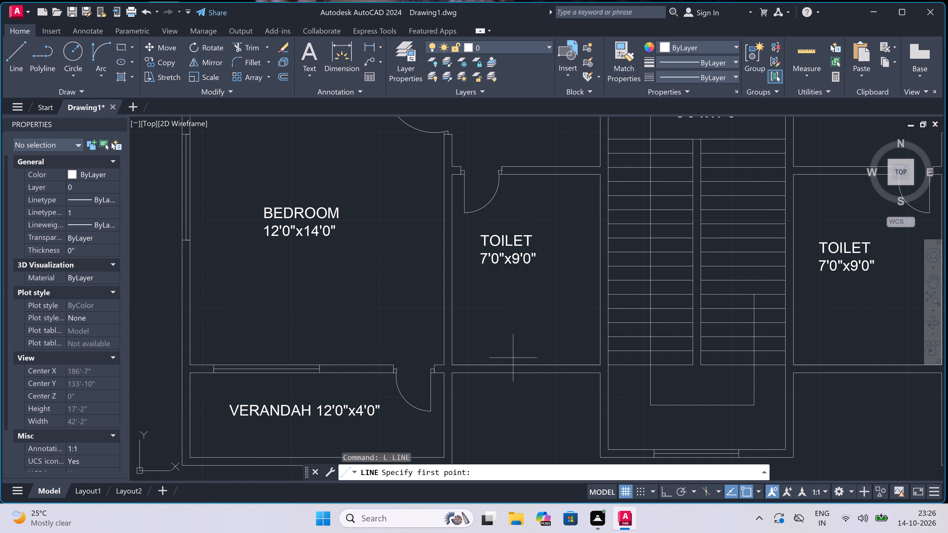
scroll(496, 386, up, 2)
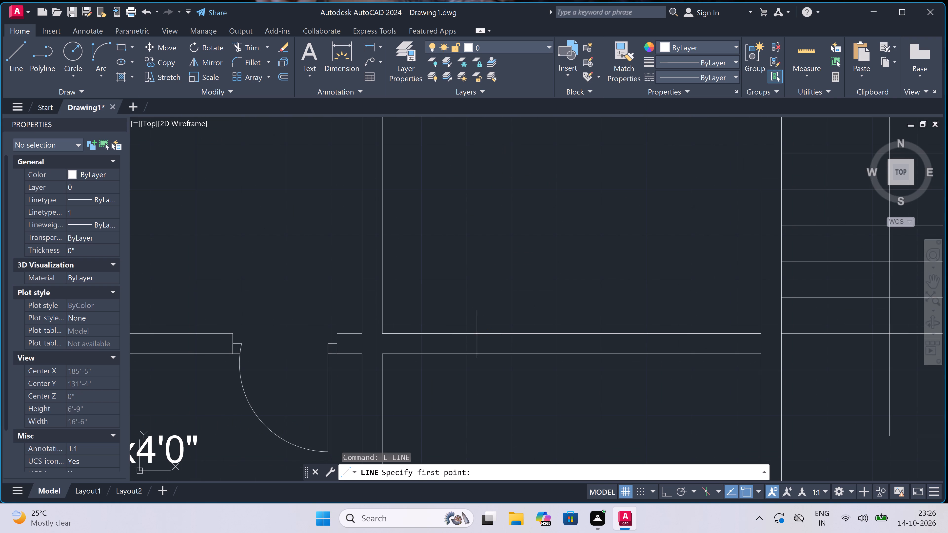
click(471, 332)
click(469, 354)
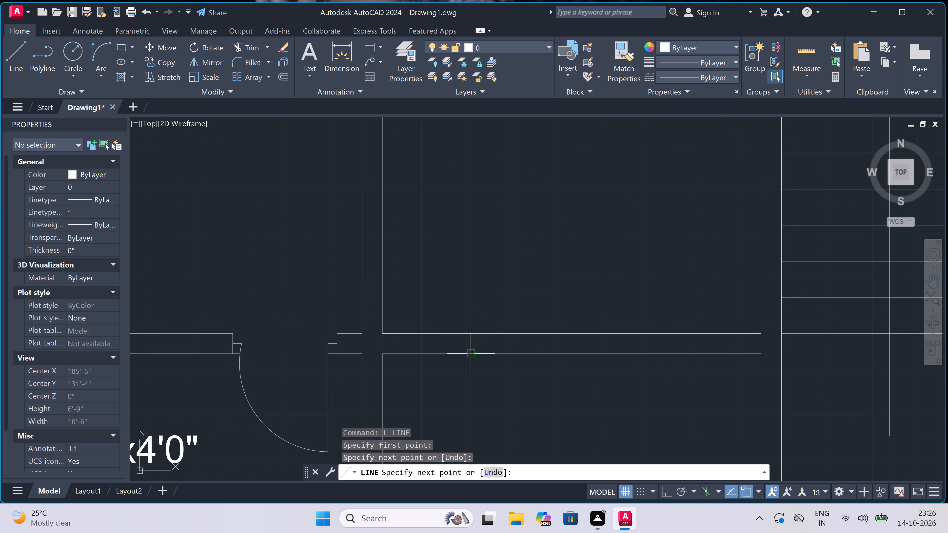
drag(469, 341, 474, 340)
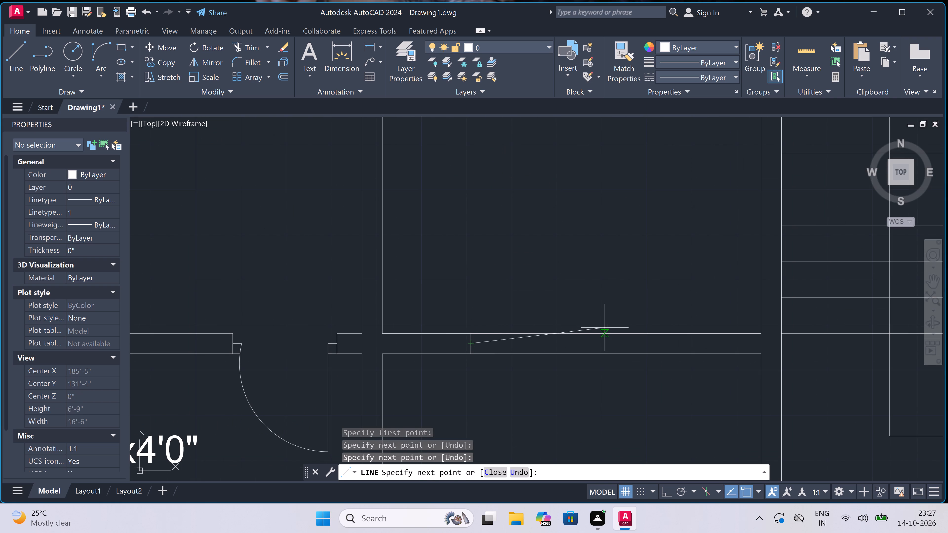
key(F8)
key(3)
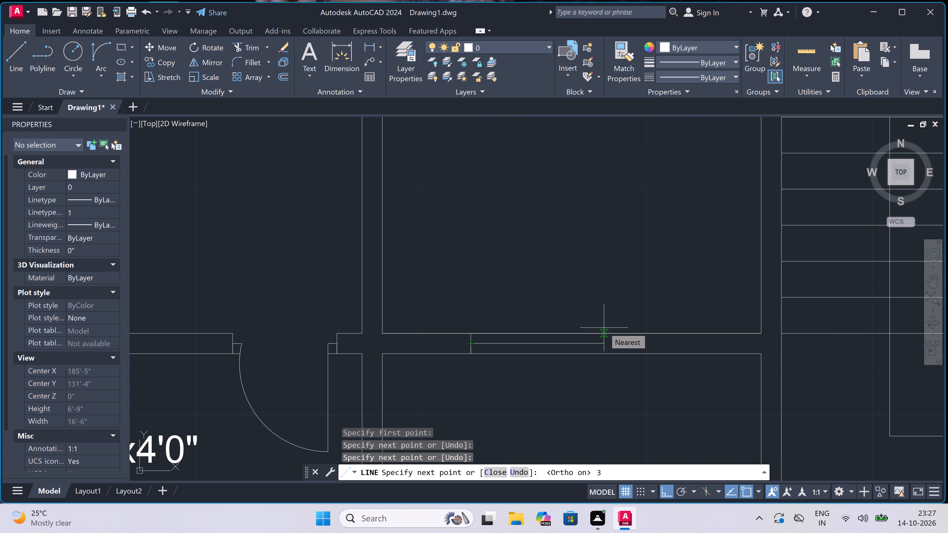
key(BackSpace)
text(2')
key(space)
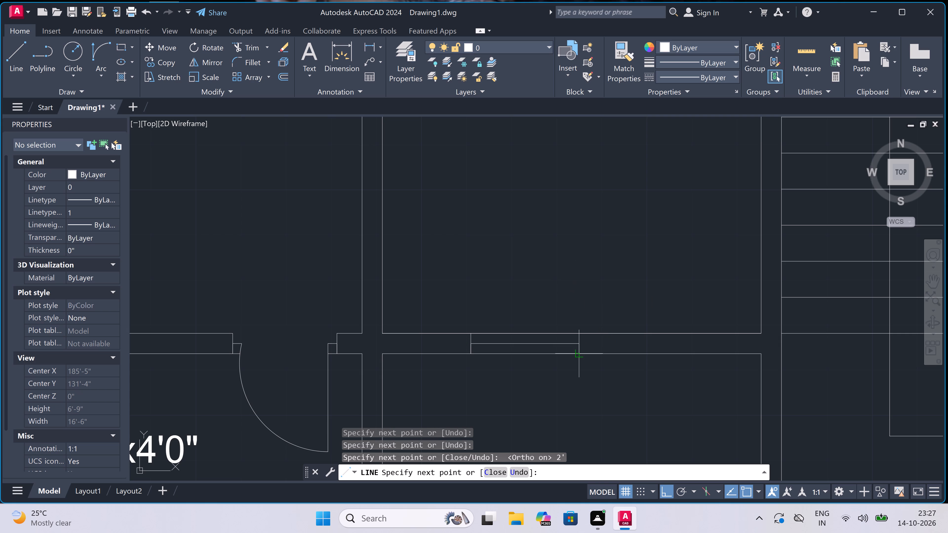
scroll(578, 347, up, 3)
drag(584, 294, 580, 300)
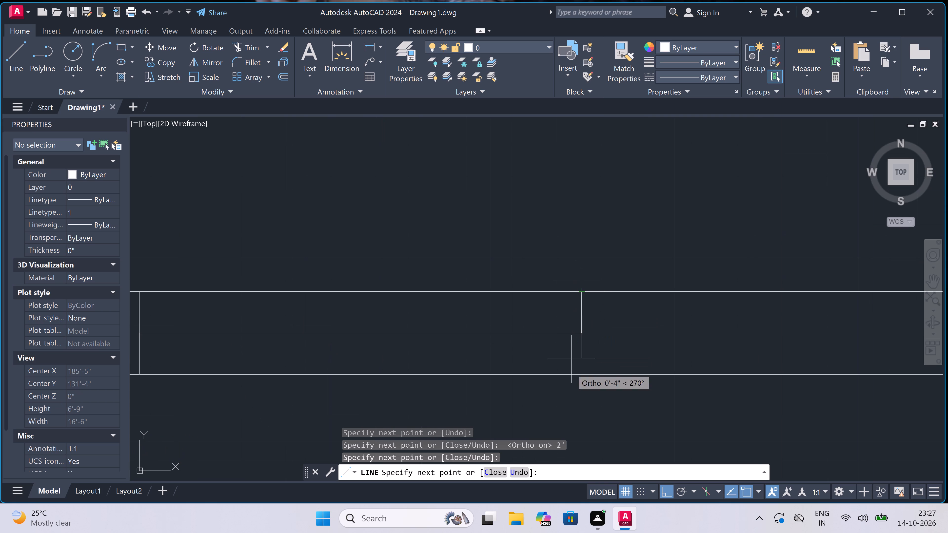
click(581, 371)
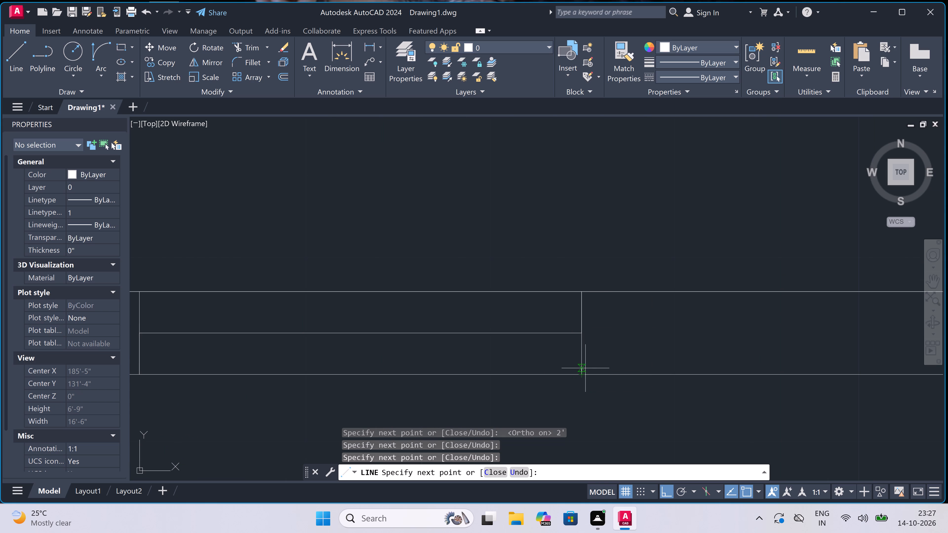
key(Escape)
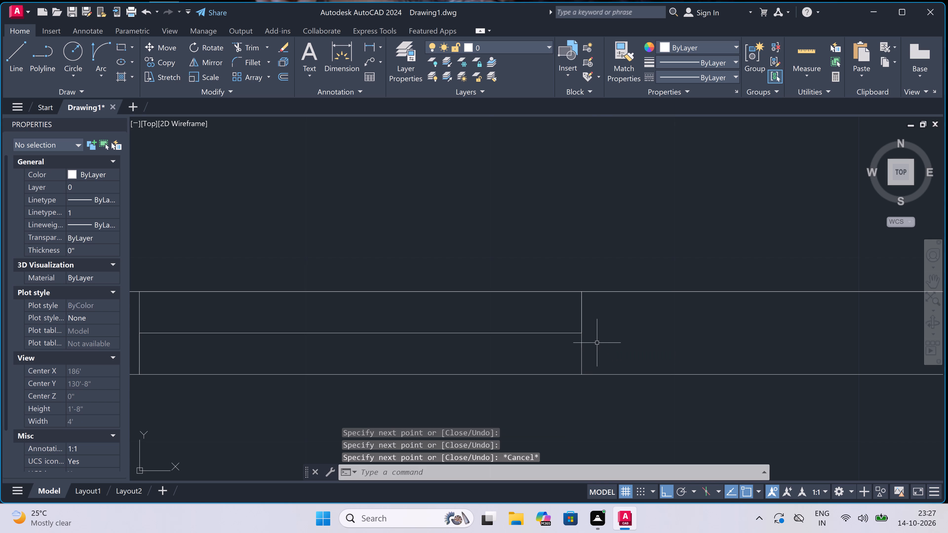
Draw a matching 2' wide window with end lines and a centre line in the lower wall of the right 7'0"x9'0" toilet.
key(space)
scroll(533, 357, down, 7)
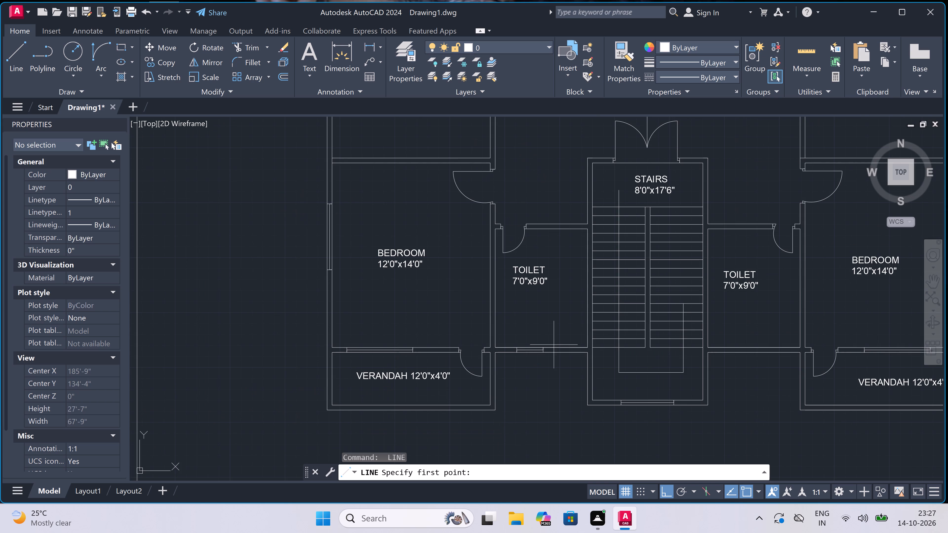
scroll(770, 339, up, 3)
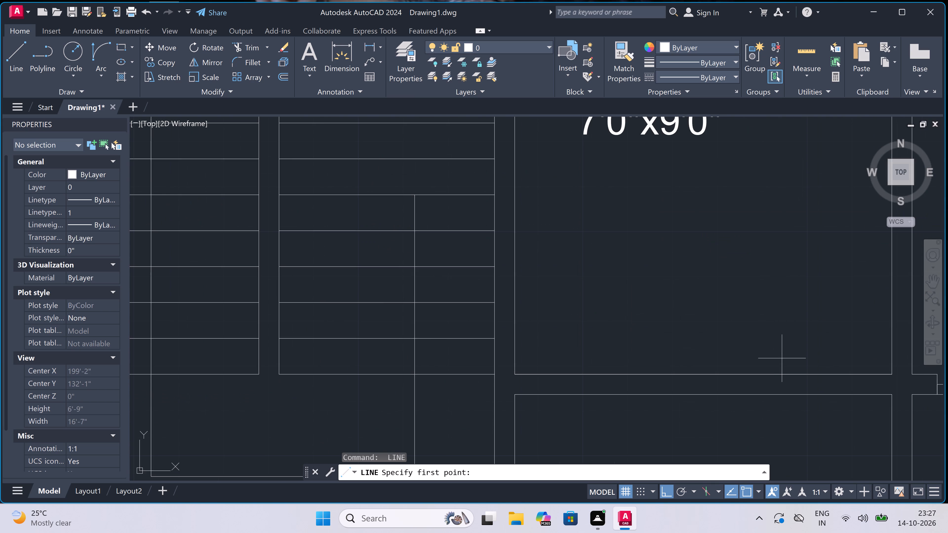
scroll(781, 362, down, 3)
scroll(798, 365, up, 1)
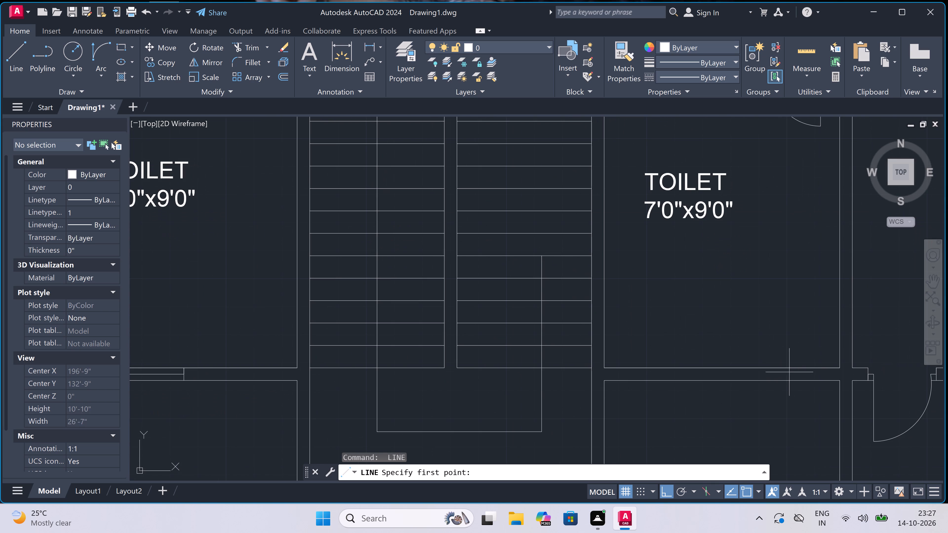
click(782, 367)
click(781, 383)
click(782, 371)
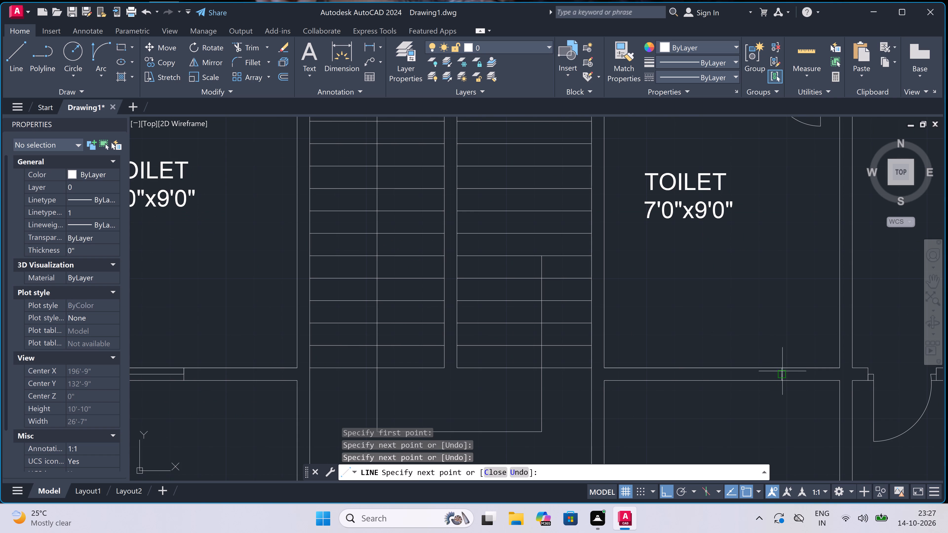
text(2')
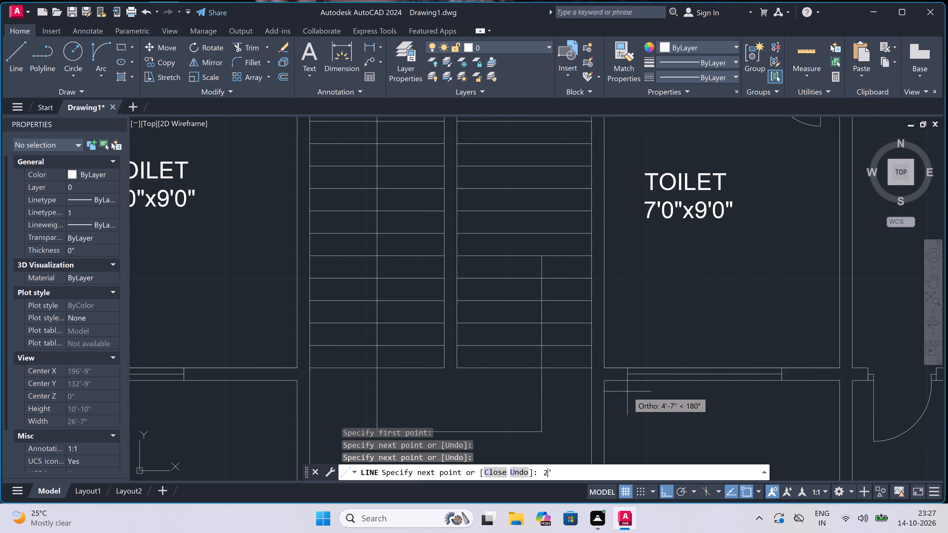
key(space)
scroll(717, 373, up, 2)
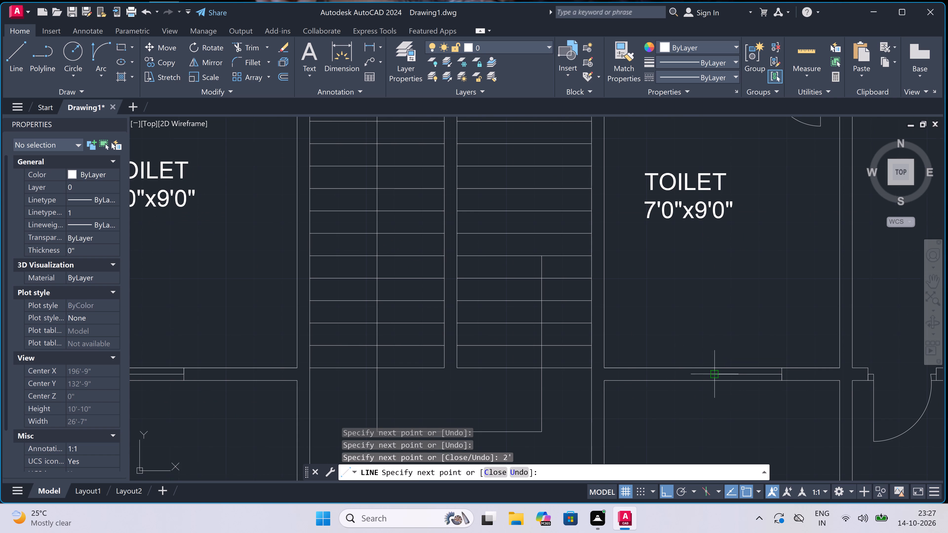
click(712, 363)
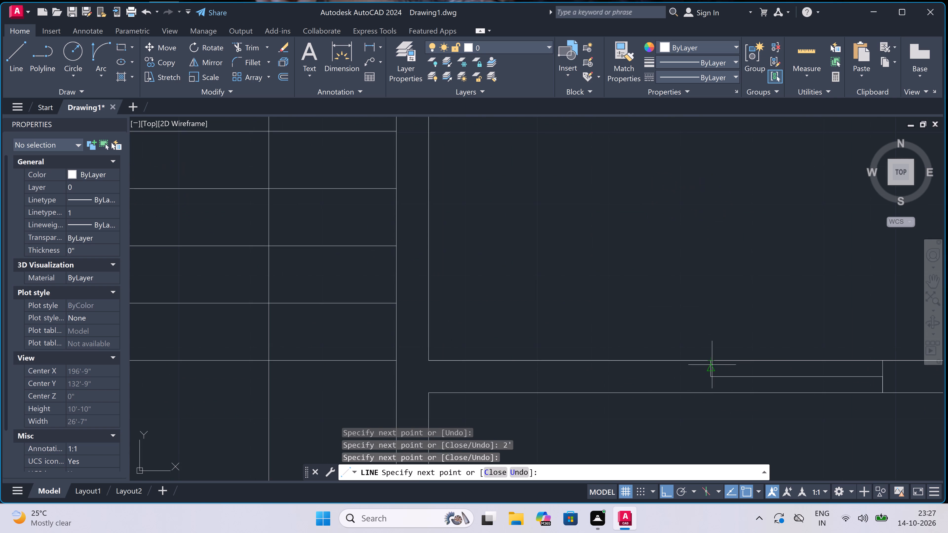
click(712, 396)
key(Escape)
Draw a vertical line from the meeting point of the double-door arcs between dining and living areas down to the wall's lower line.
scroll(567, 323, down, 2)
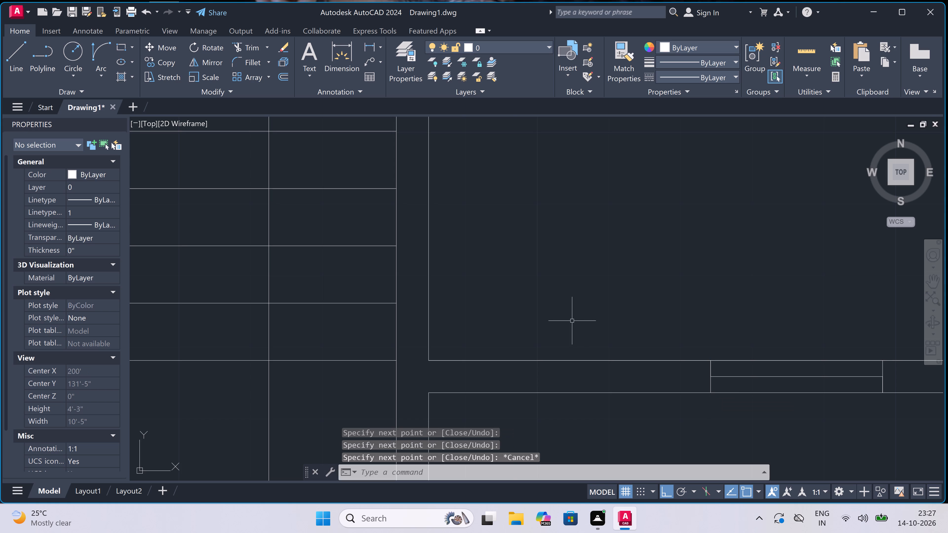
scroll(567, 323, down, 2)
scroll(496, 315, down, 6)
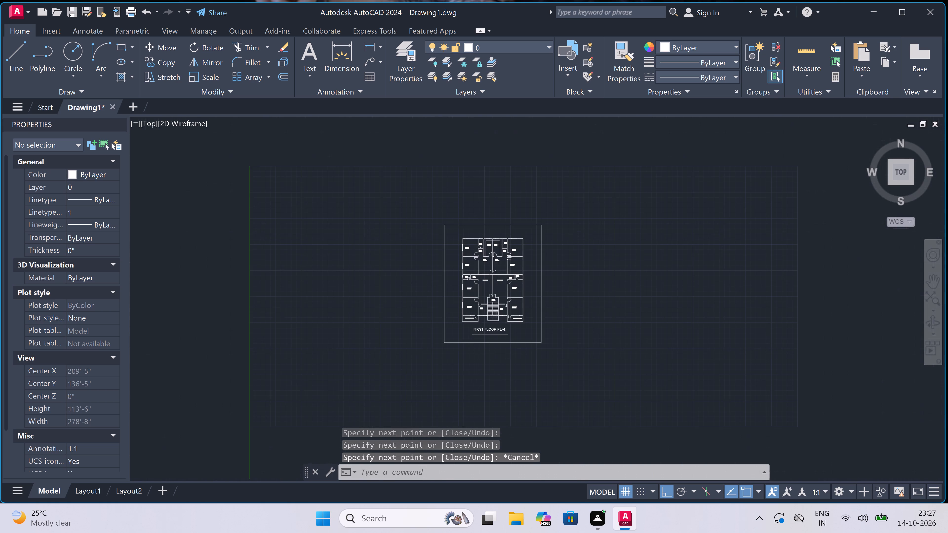
scroll(555, 246, up, 3)
scroll(418, 282, down, 2)
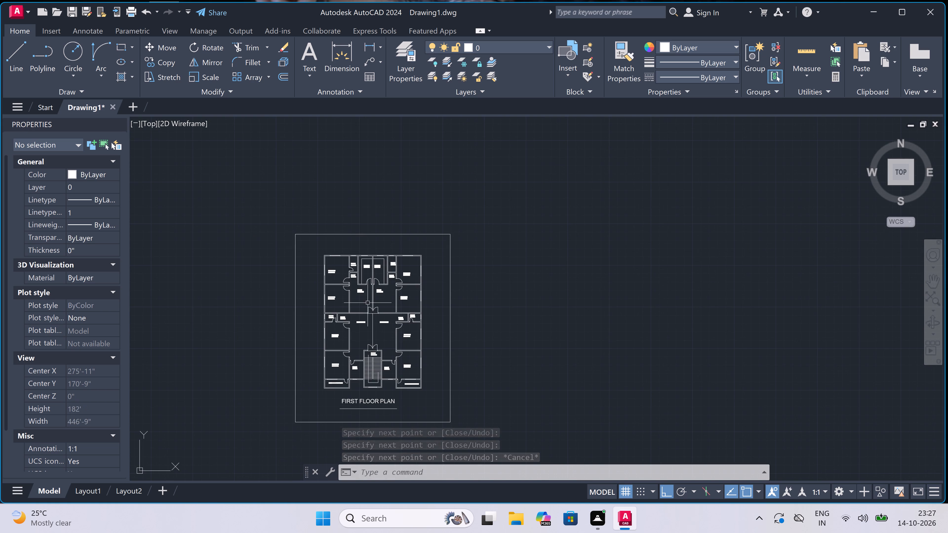
scroll(366, 304, up, 3)
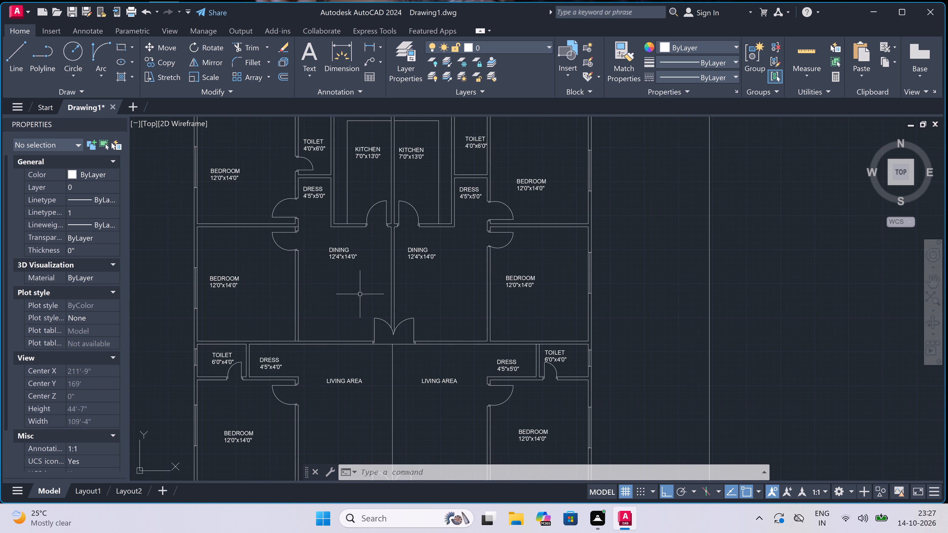
scroll(360, 294, down, 1)
scroll(347, 326, up, 1)
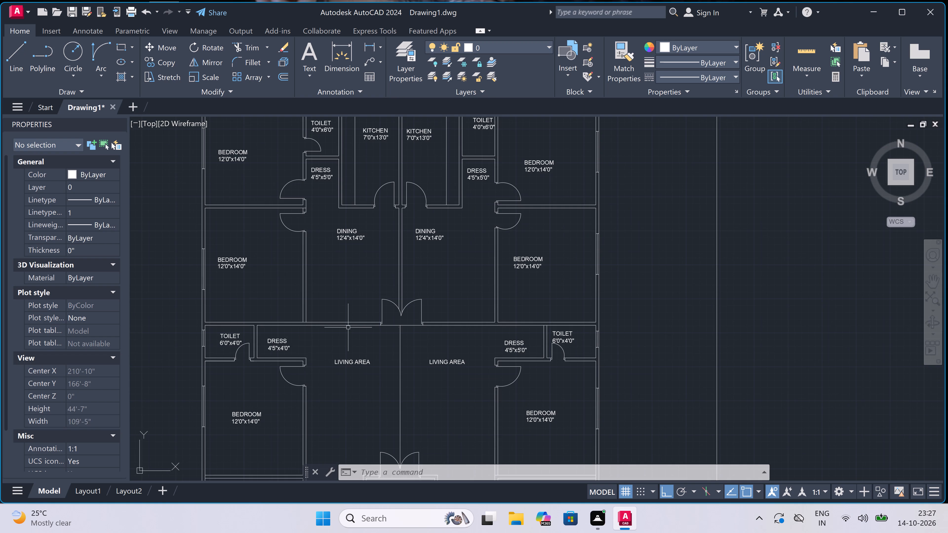
scroll(395, 312, up, 2)
key(space)
scroll(411, 322, up, 2)
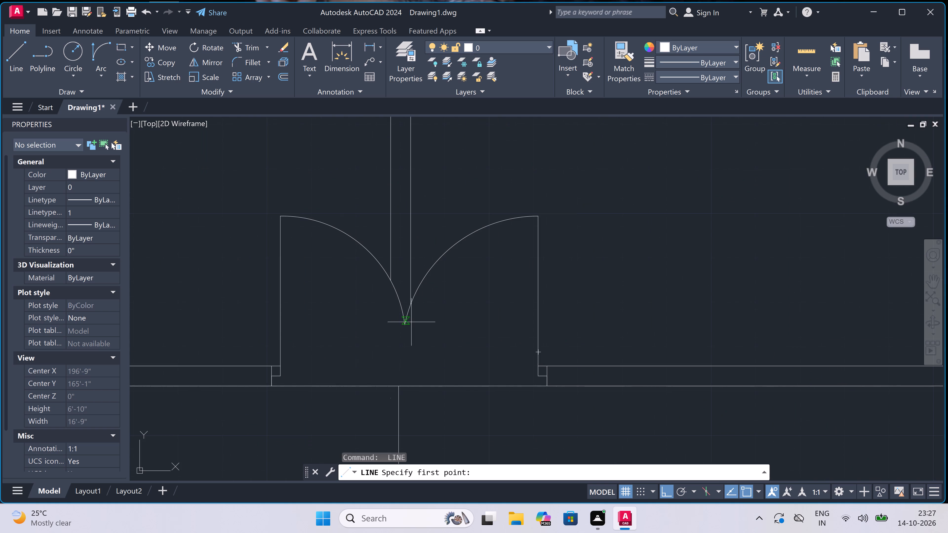
click(404, 322)
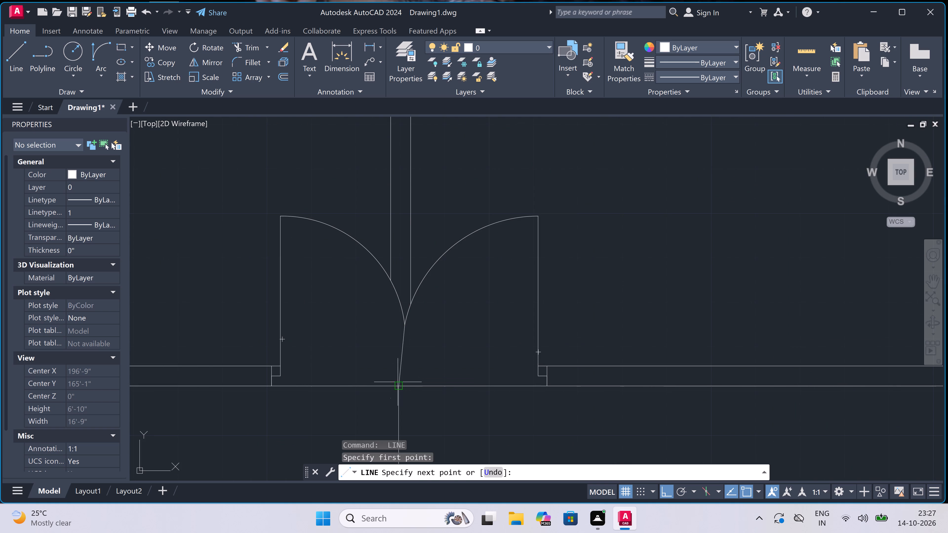
scroll(405, 383, up, 2)
click(402, 393)
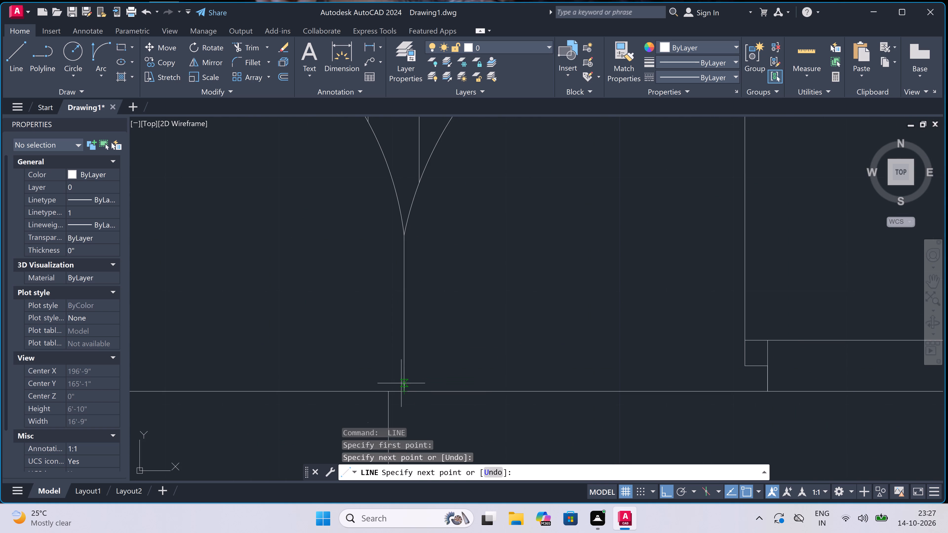
key(Escape)
Draw a second vertical dividing line about 17'-1" long between the living areas, from that line's lower end to the stair double door's right arc.
scroll(381, 330, down, 4)
key(space)
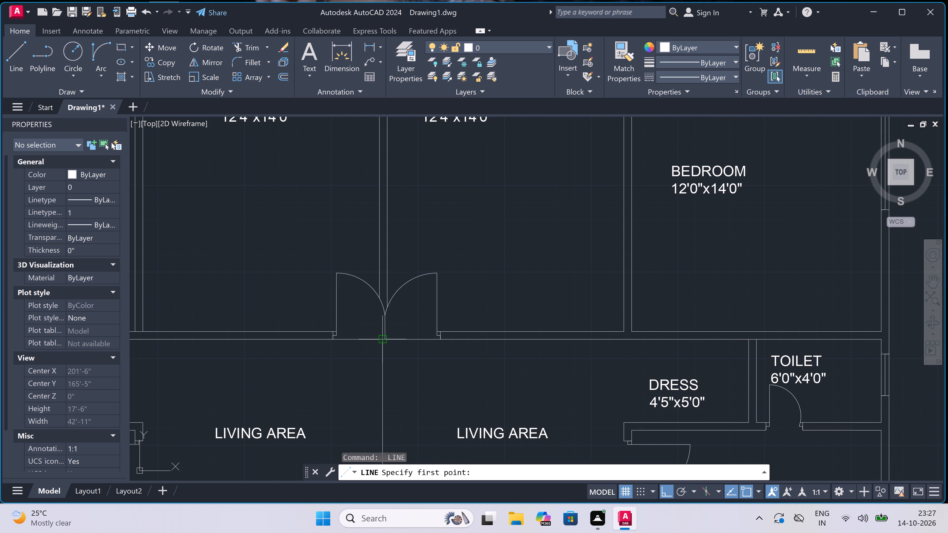
scroll(383, 340, up, 3)
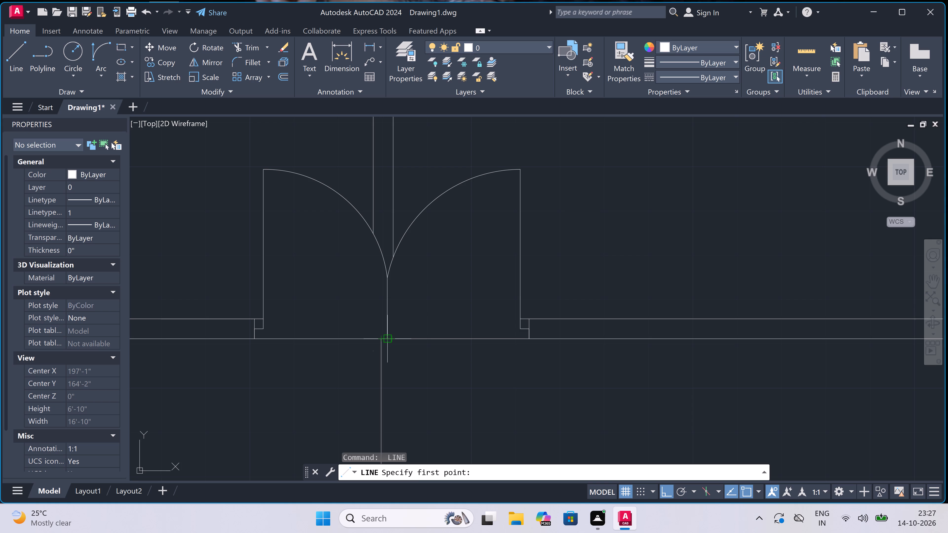
click(388, 336)
scroll(388, 336, down, 8)
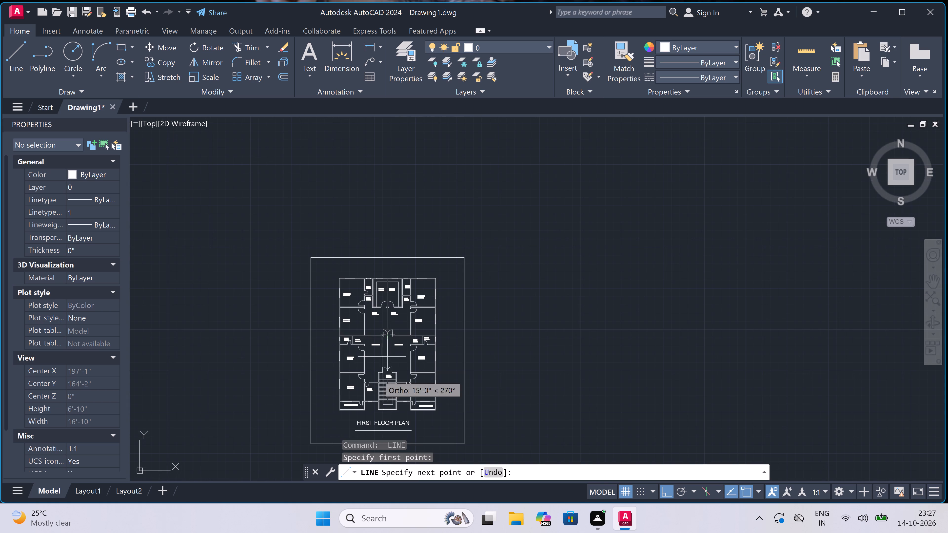
scroll(387, 373, up, 4)
scroll(391, 349, up, 2)
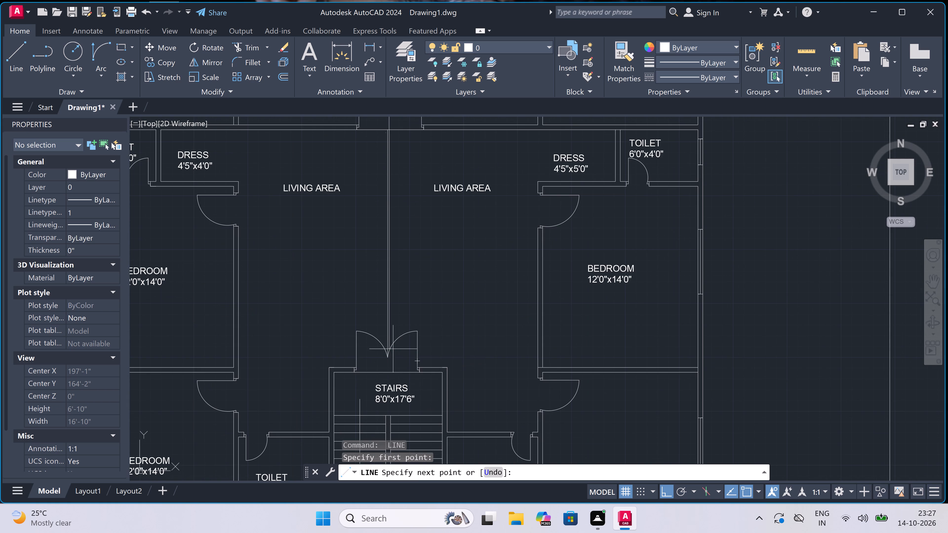
scroll(391, 349, up, 2)
scroll(375, 361, up, 2)
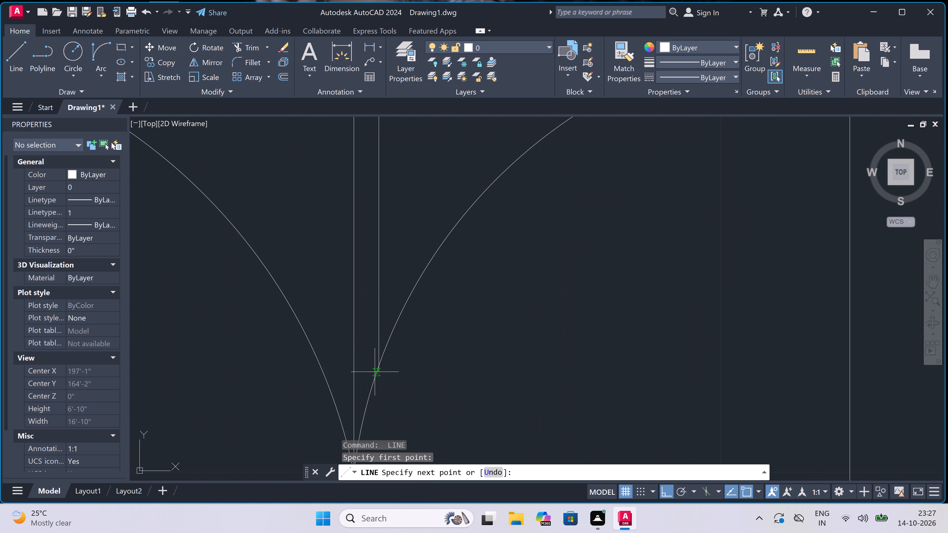
scroll(384, 364, up, 3)
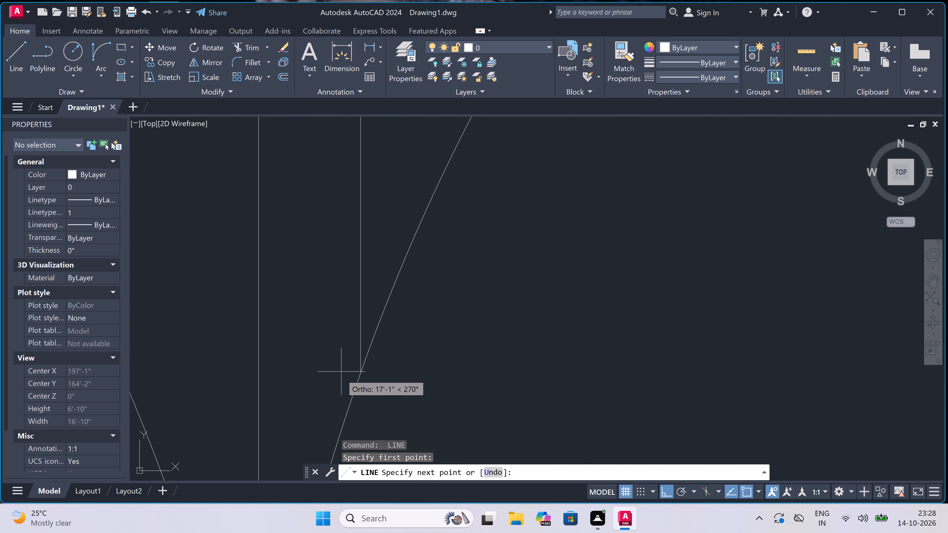
click(361, 372)
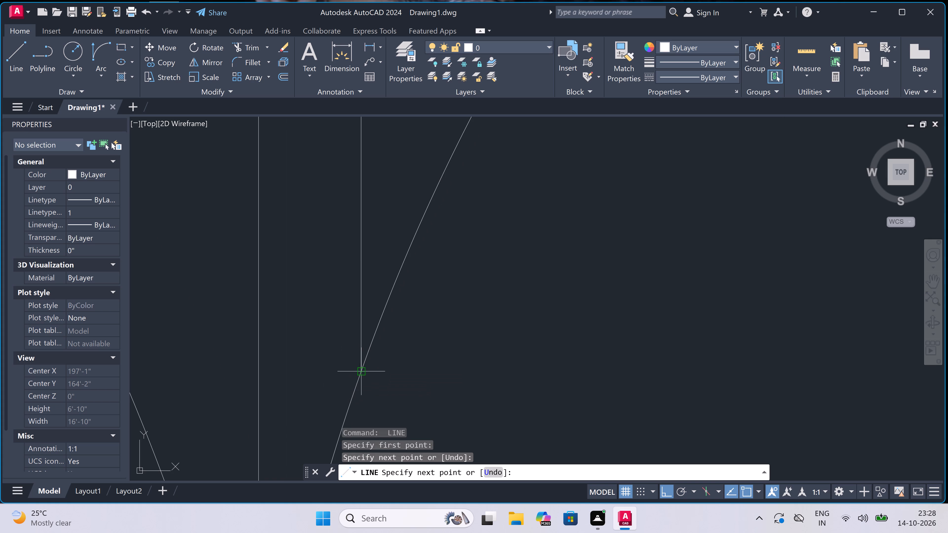
key(Escape)
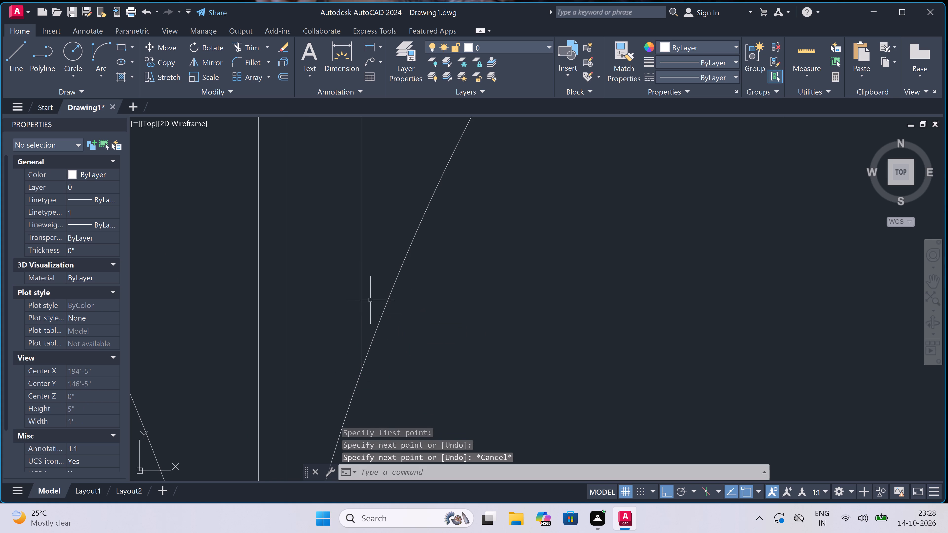
scroll(370, 300, down, 12)
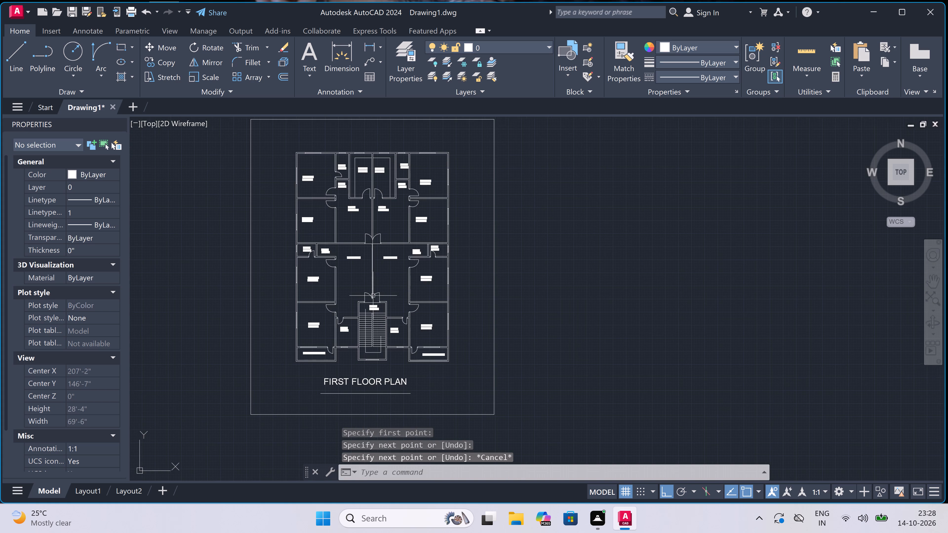
Shift the 4'0"x6'0" toilet label in the right-hand unit slightly left and up so it sits within the room.
scroll(379, 248, up, 3)
scroll(298, 204, up, 2)
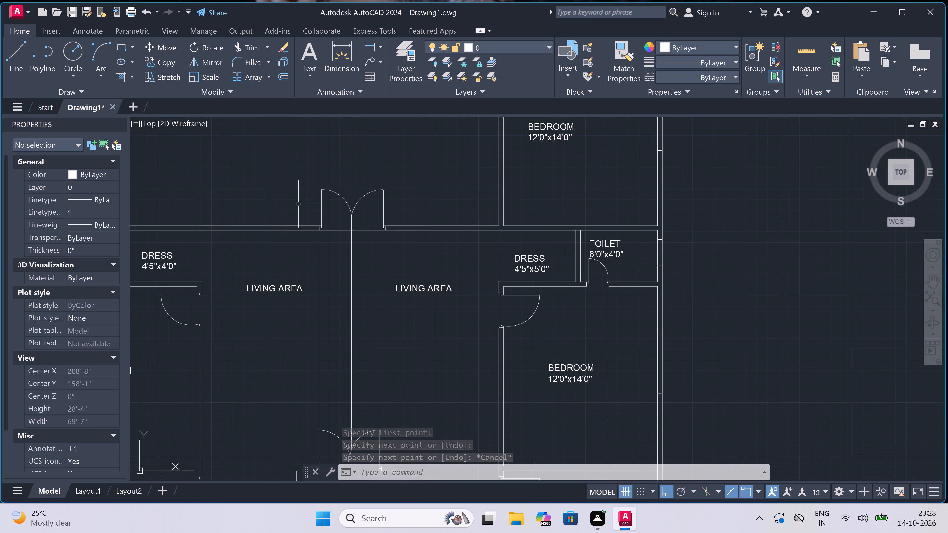
scroll(298, 204, up, 1)
scroll(328, 279, down, 4)
scroll(354, 247, down, 1)
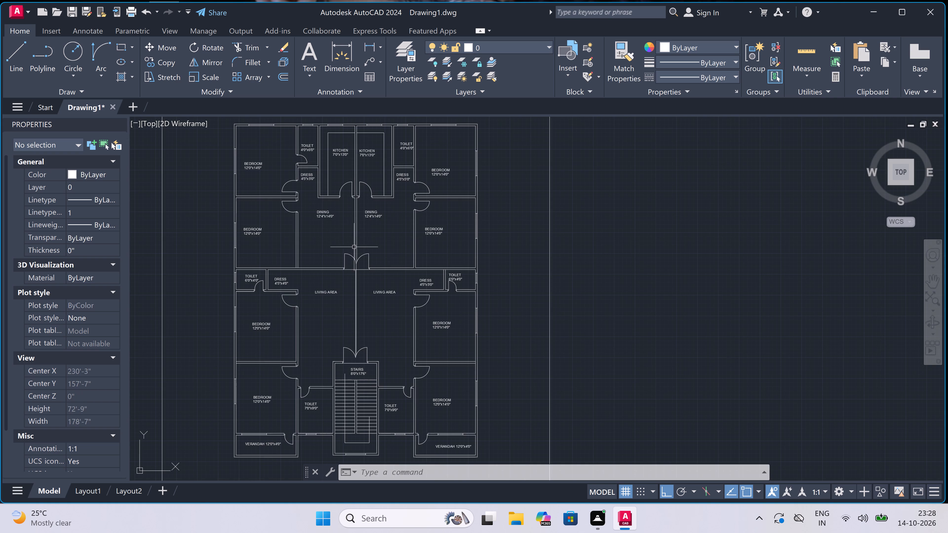
scroll(349, 171, down, 3)
scroll(334, 150, up, 4)
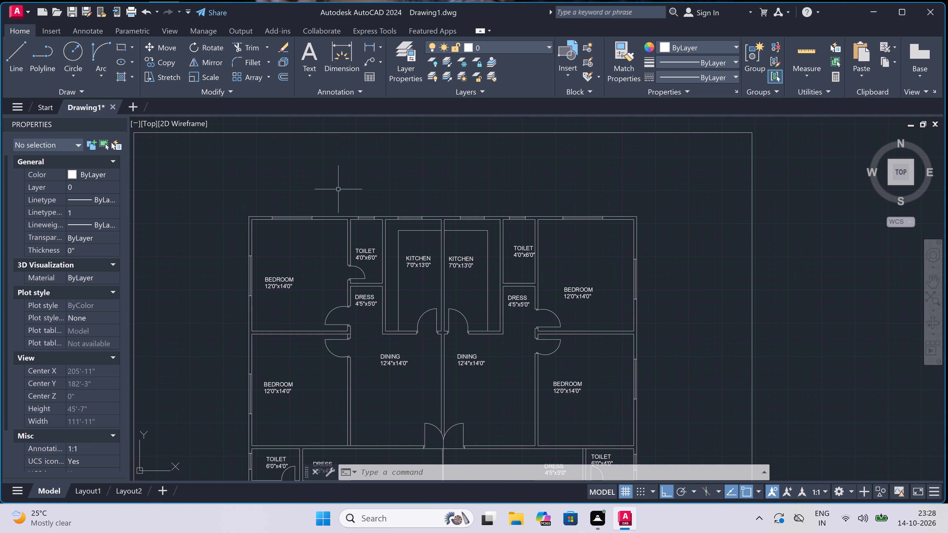
scroll(380, 230, up, 2)
scroll(381, 228, down, 3)
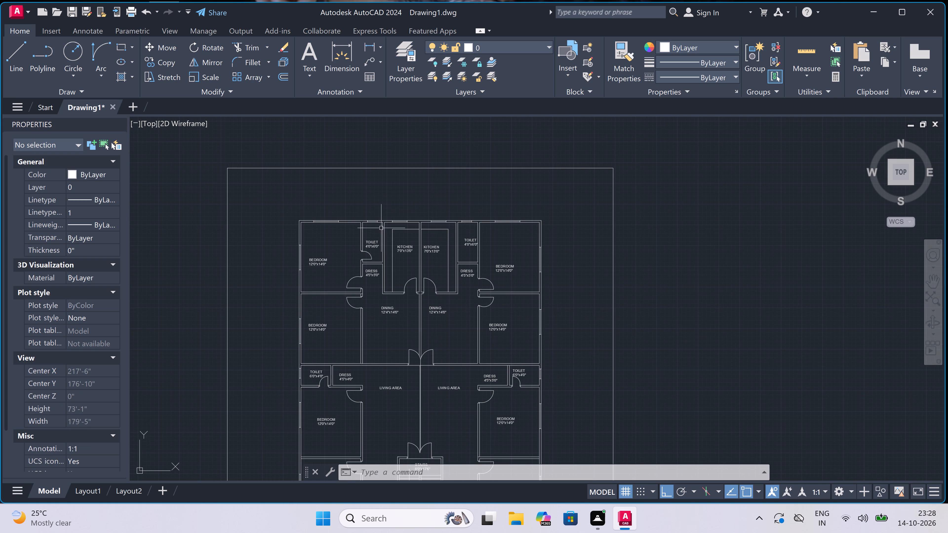
scroll(498, 216, up, 3)
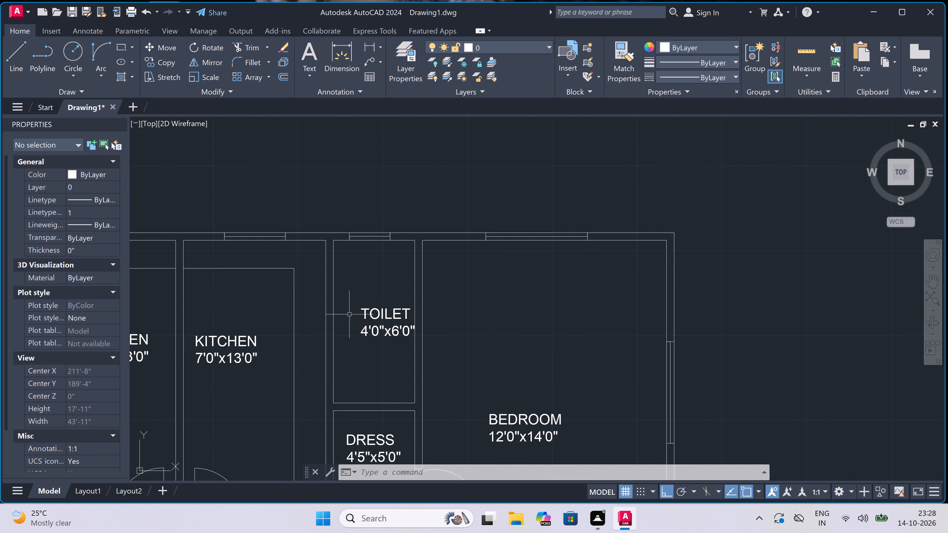
click(360, 309)
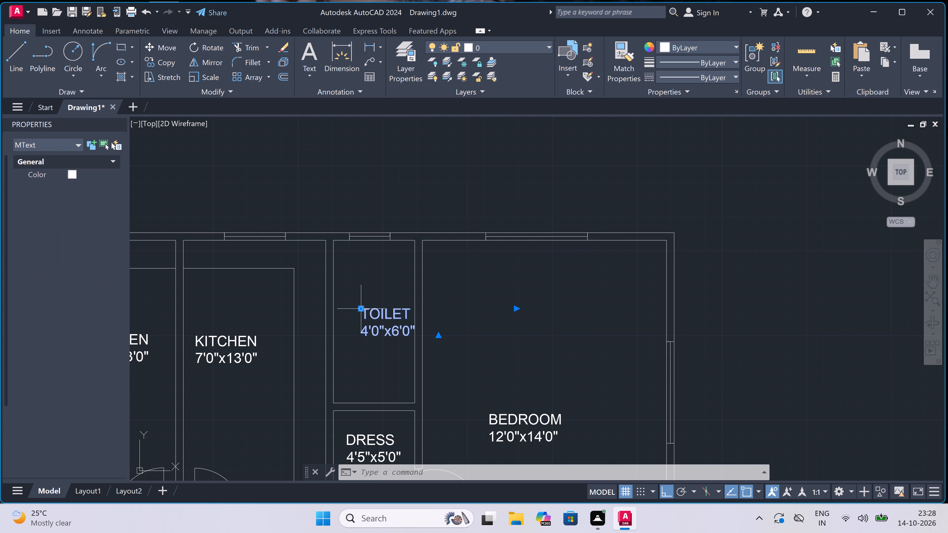
click(360, 309)
click(354, 305)
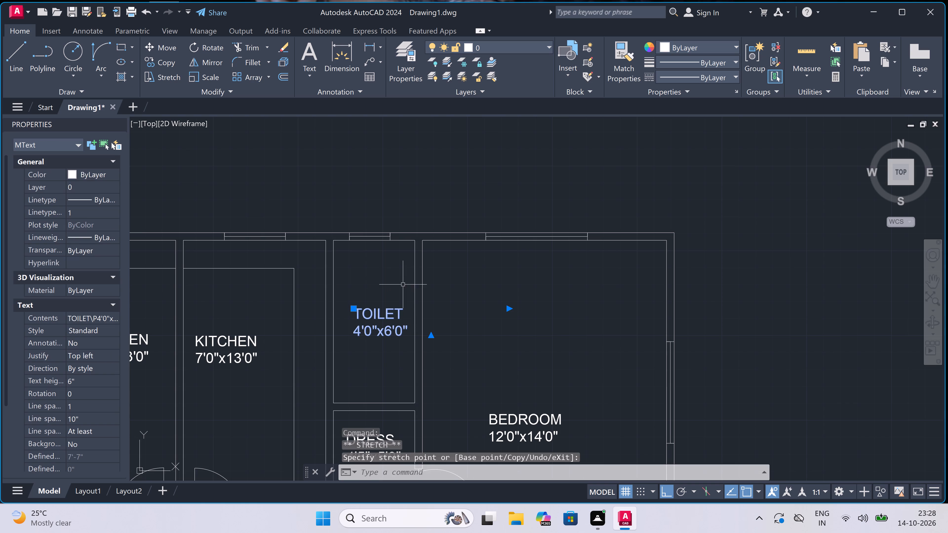
key(Escape)
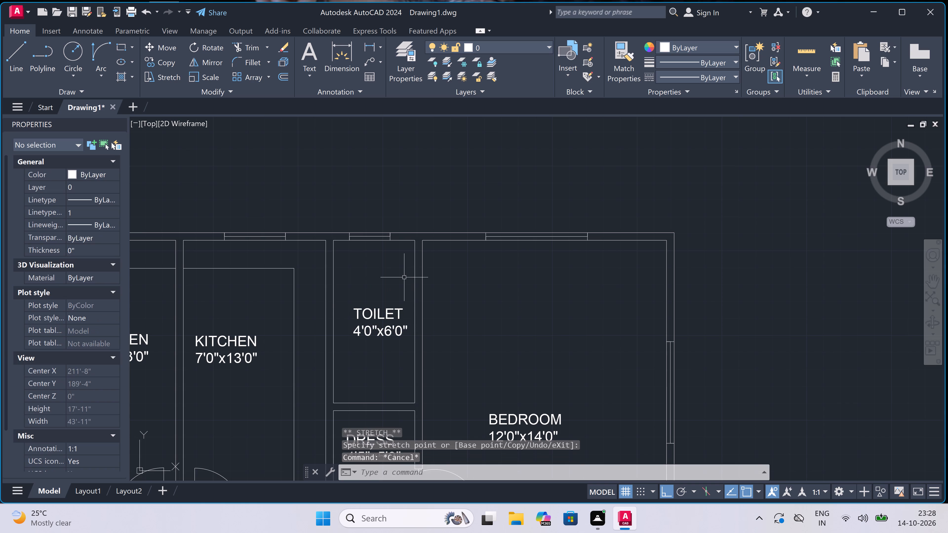
Draw a triangular arrowhead about two treads tall at the upper end of the direction line on the right stair flight.
scroll(407, 277, down, 3)
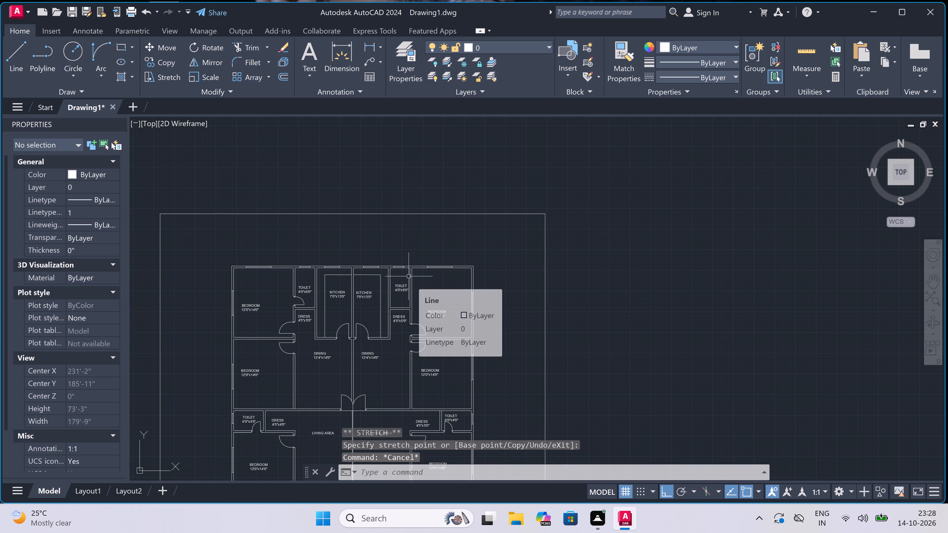
scroll(409, 276, down, 1)
scroll(367, 355, down, 1)
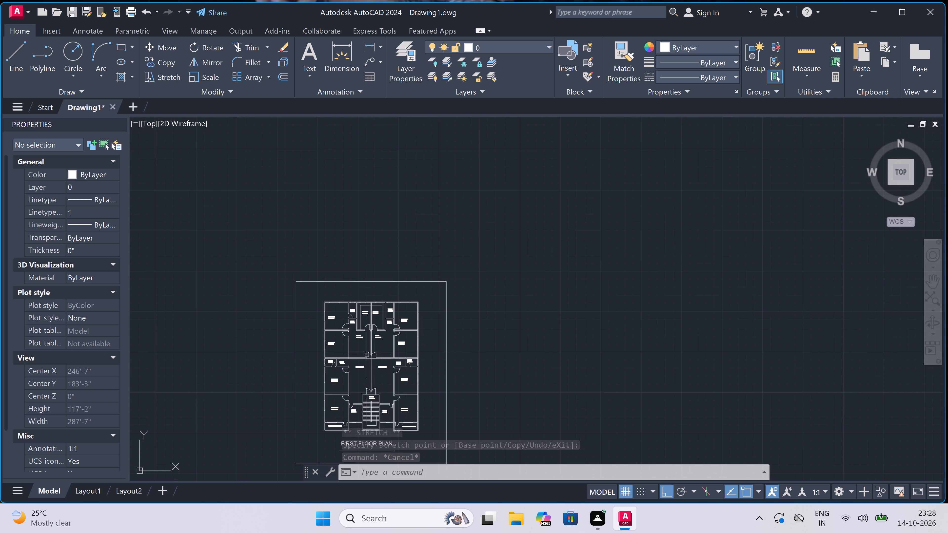
scroll(363, 382, up, 1)
scroll(370, 347, down, 1)
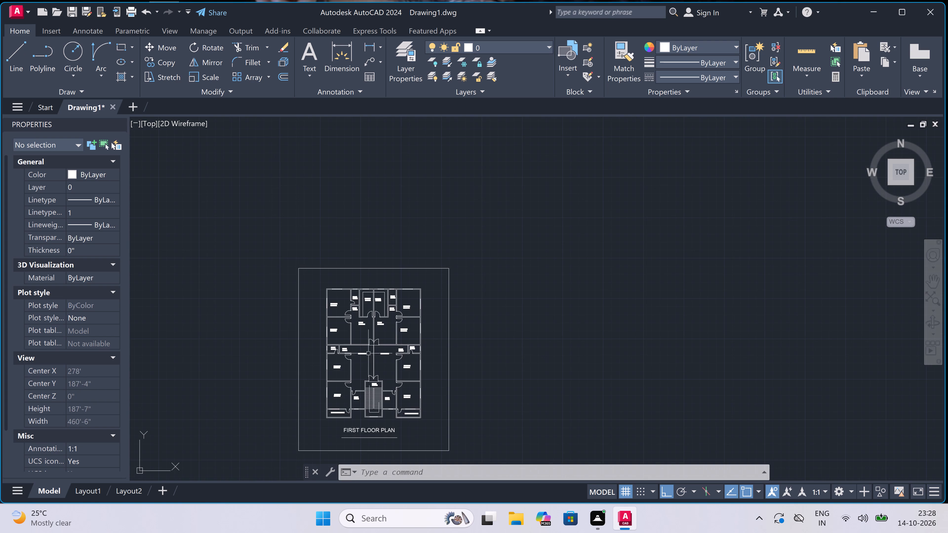
scroll(374, 418, up, 3)
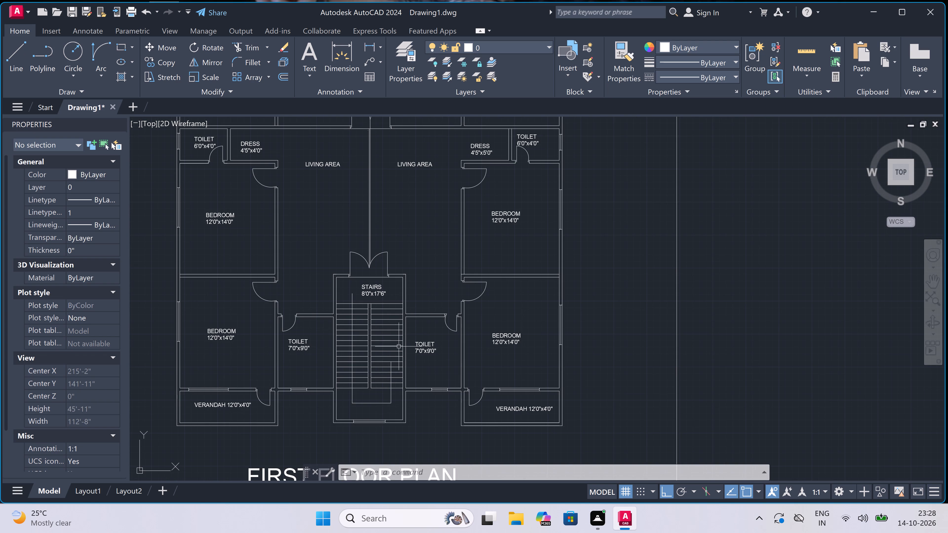
scroll(391, 365, up, 4)
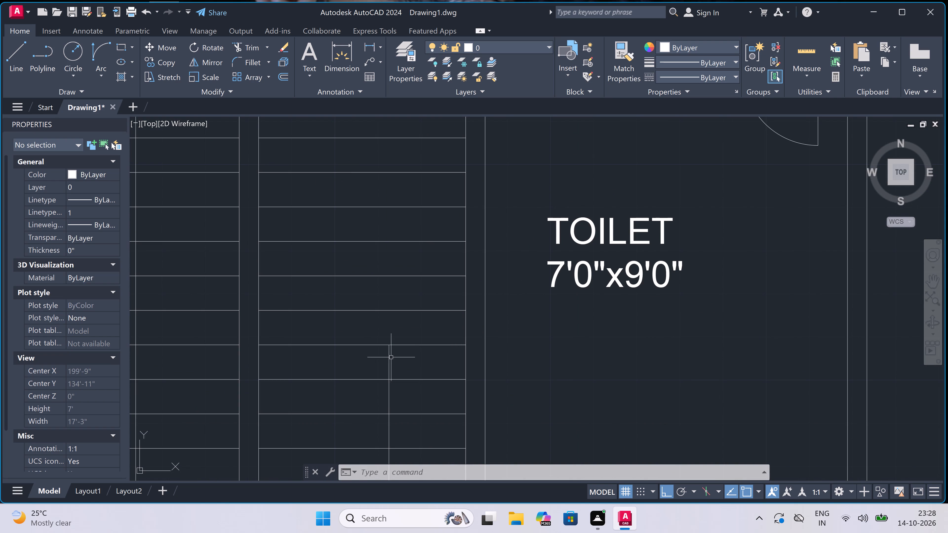
text(L)
key(space)
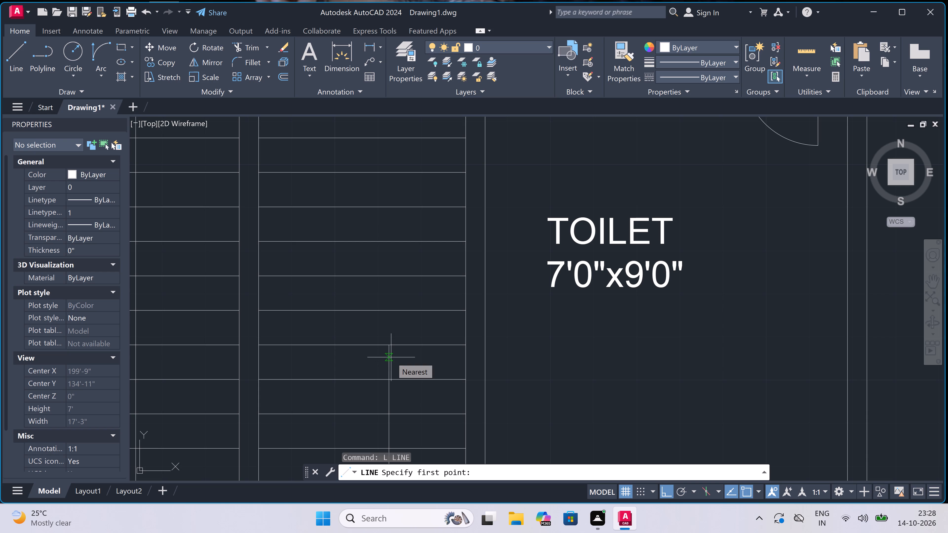
click(389, 347)
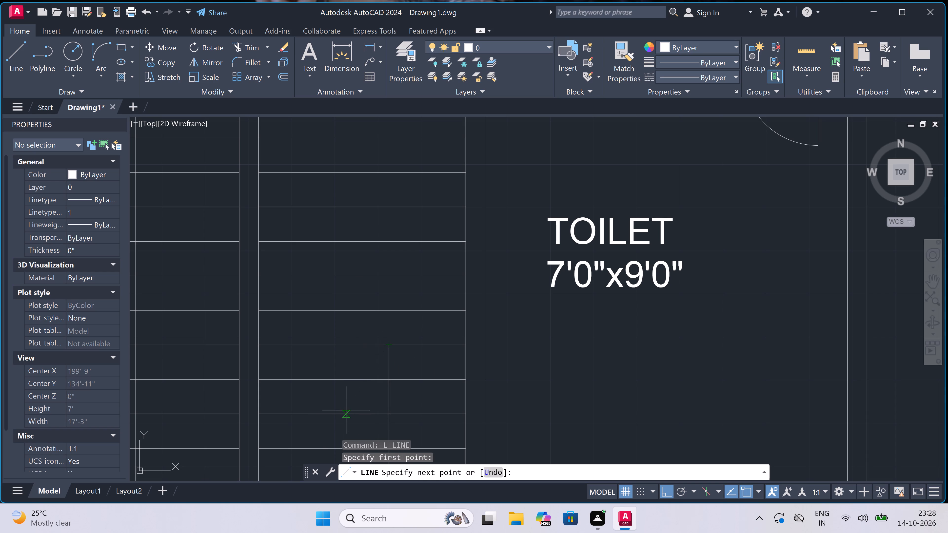
key(F8)
click(360, 412)
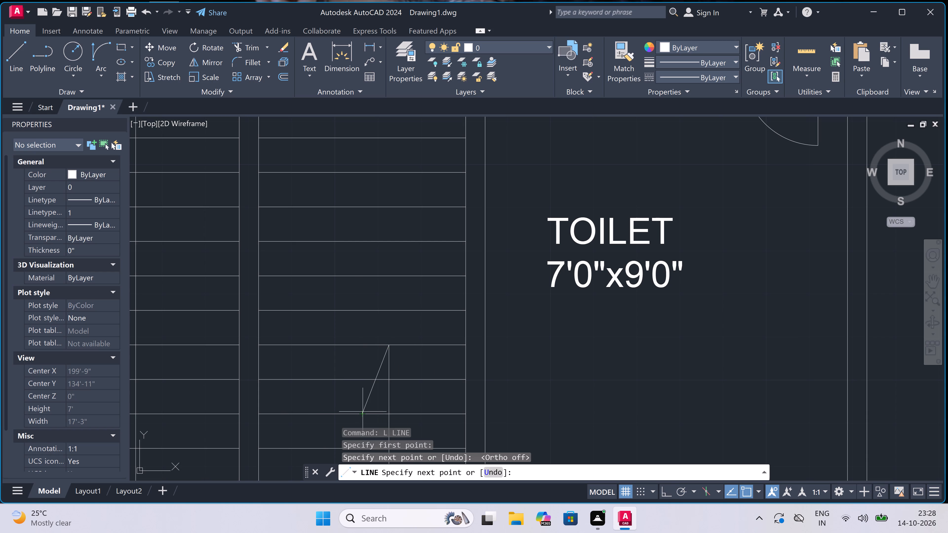
key(F8)
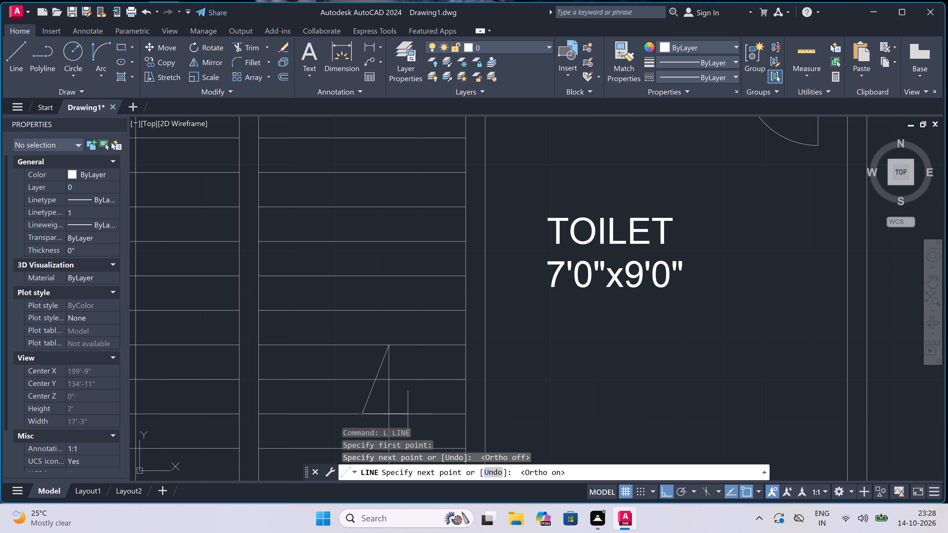
click(415, 413)
key(F8)
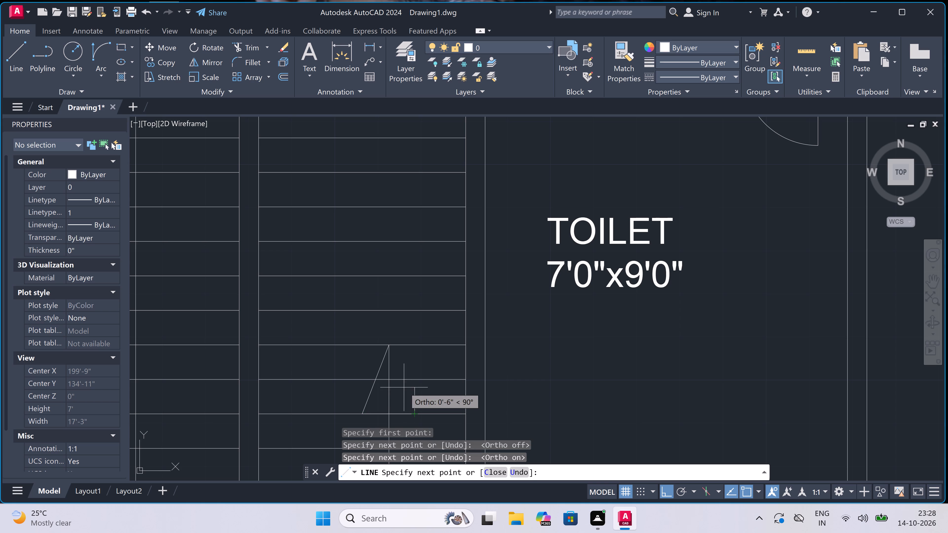
click(392, 342)
key(Escape)
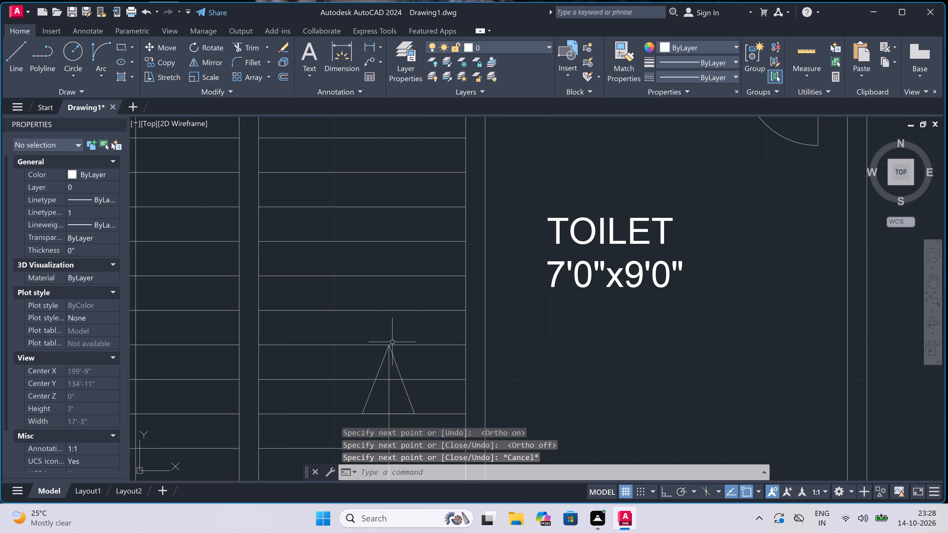
Trim the part of the stair direction line that runs inside the arrowhead.
key(t)
key(r)
key(space)
scroll(391, 381, up, 1)
click(385, 387)
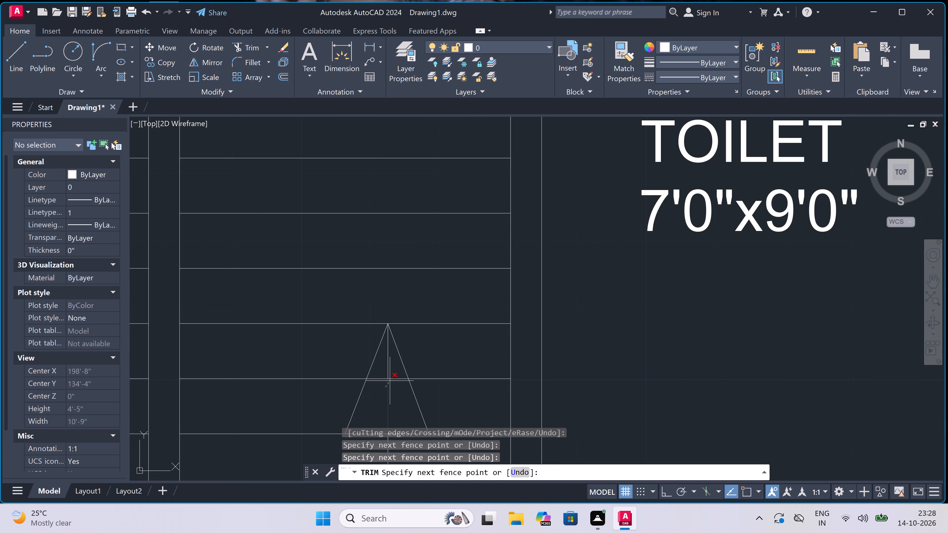
click(392, 377)
scroll(392, 377, down, 1)
click(391, 373)
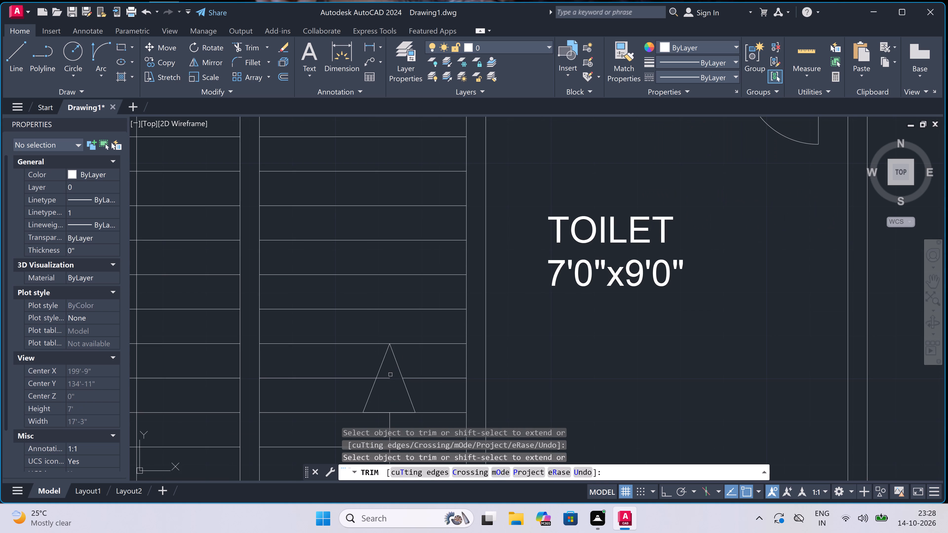
click(390, 375)
click(379, 388)
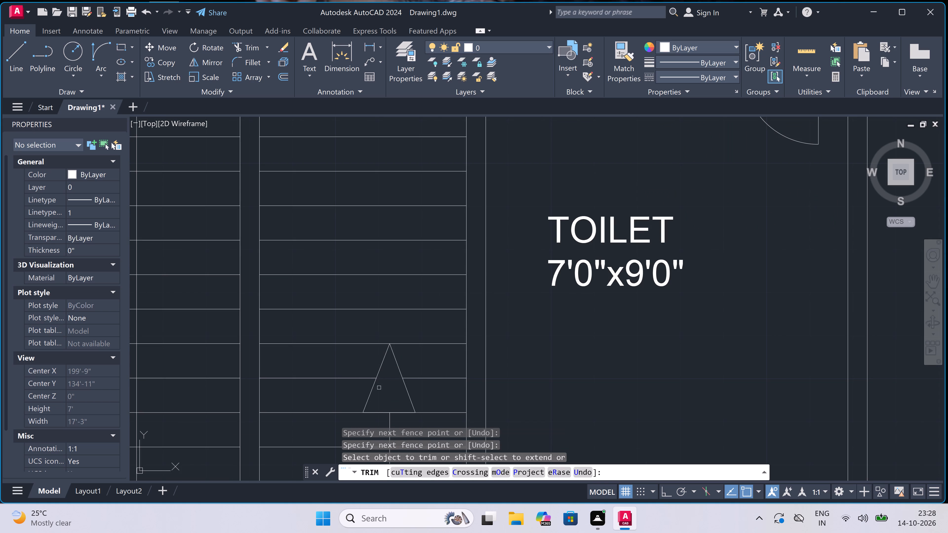
key(Escape)
With Ortho on, draw a vertical line from the meeting point of the stair double-door arcs down to the stair wall's inner line.
scroll(415, 325, down, 4)
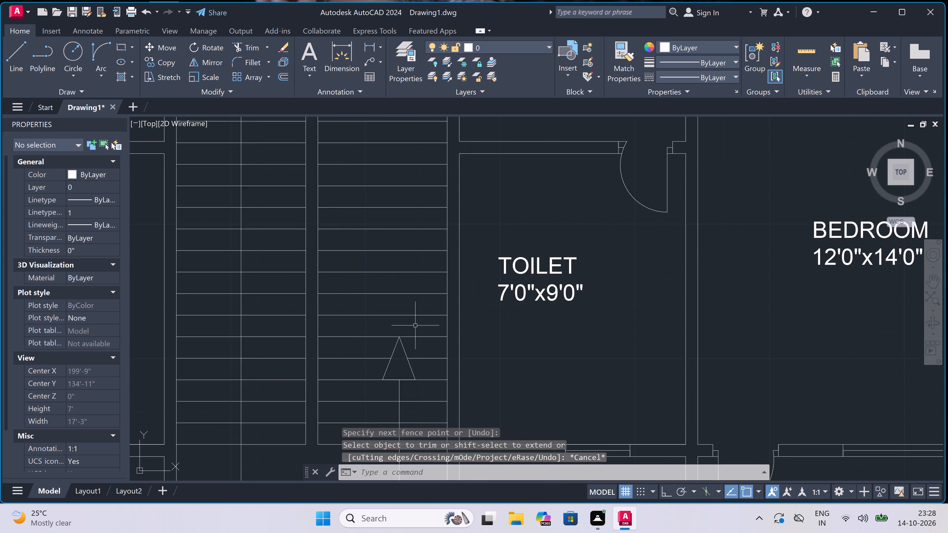
scroll(415, 325, down, 1)
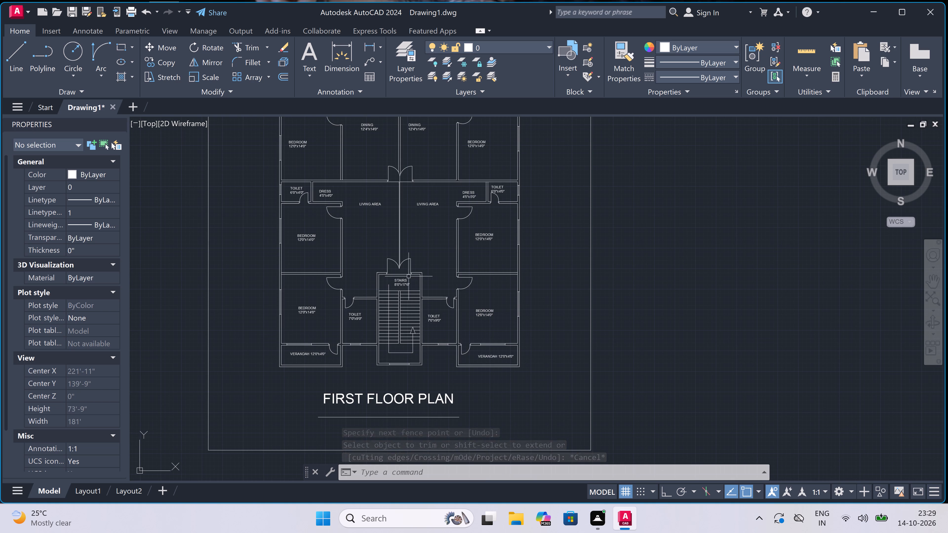
scroll(404, 267, up, 4)
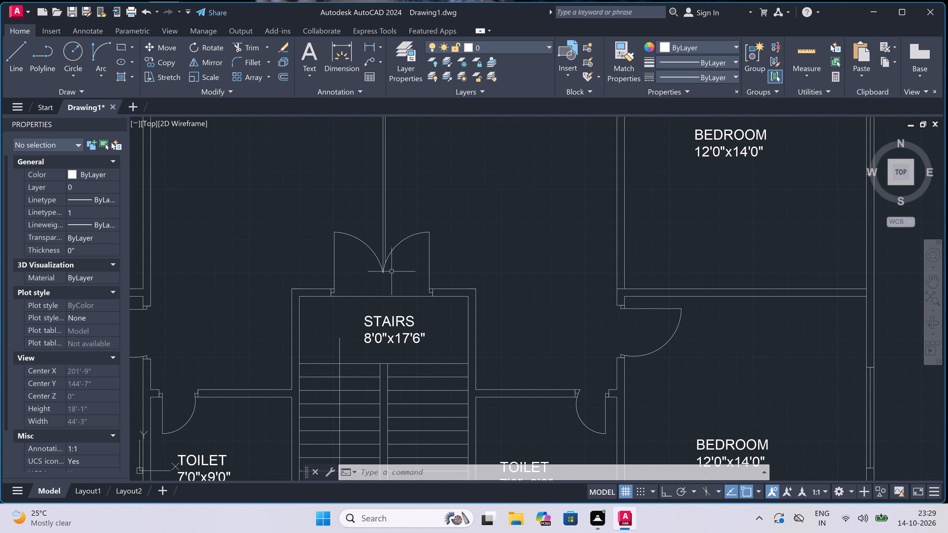
key(l)
key(space)
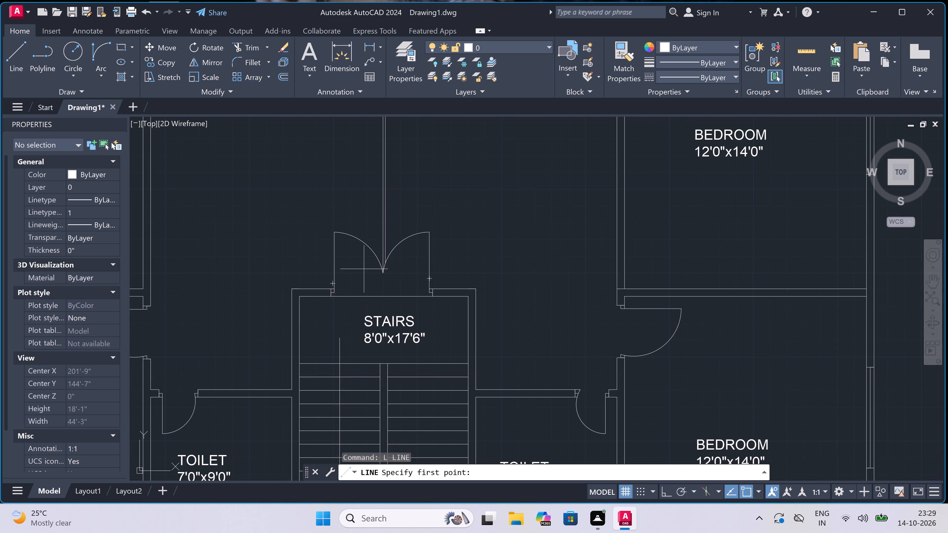
scroll(375, 269, up, 2)
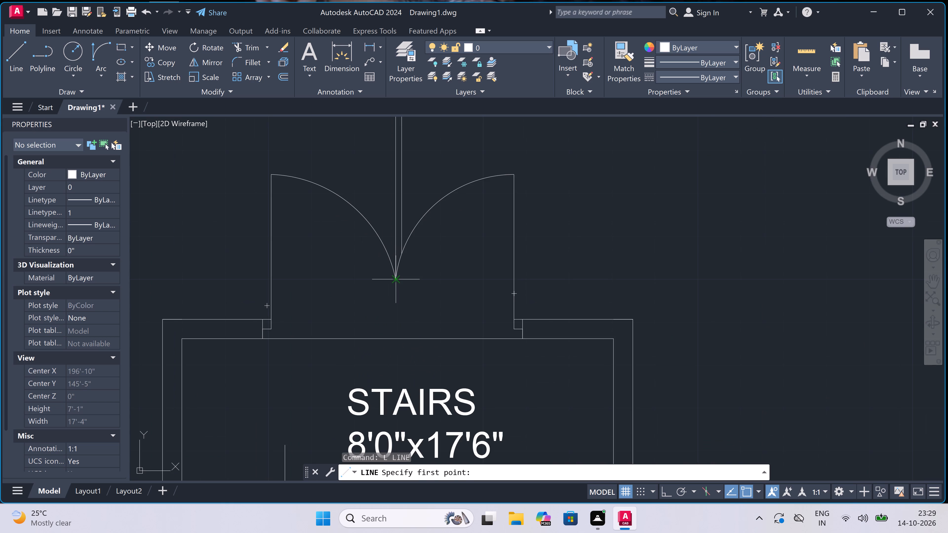
click(395, 279)
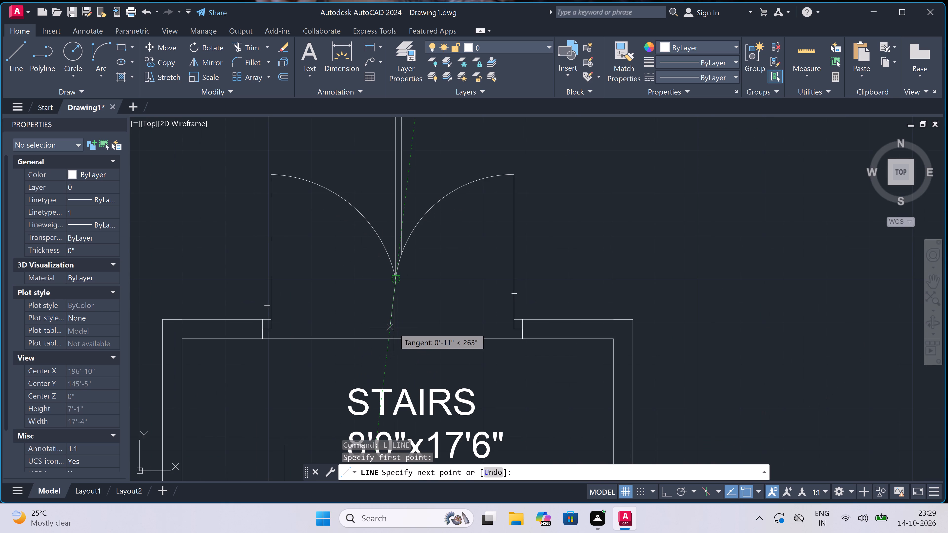
key(F8)
click(395, 337)
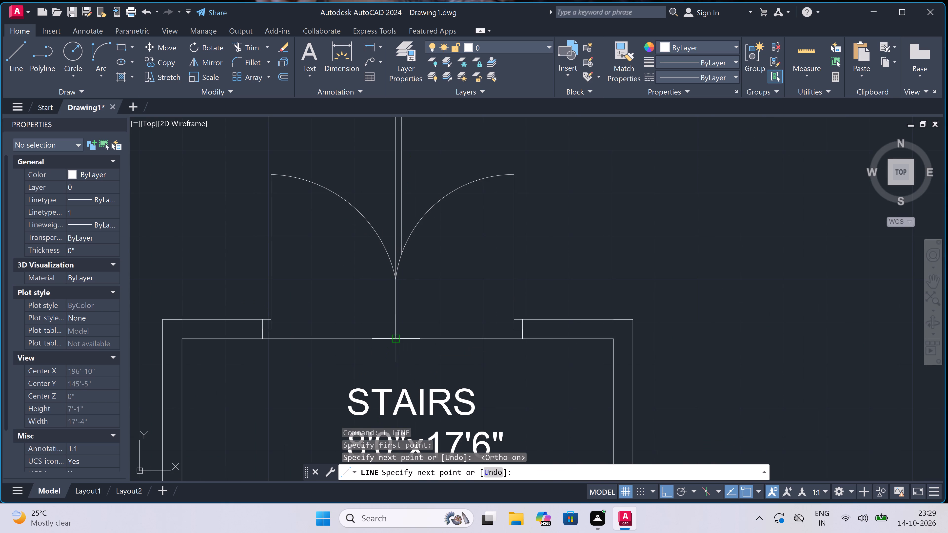
key(Escape)
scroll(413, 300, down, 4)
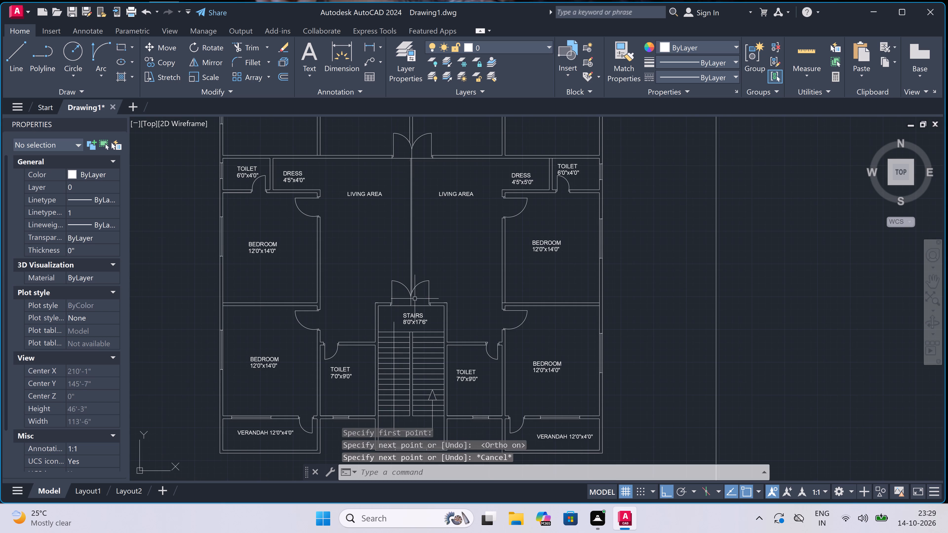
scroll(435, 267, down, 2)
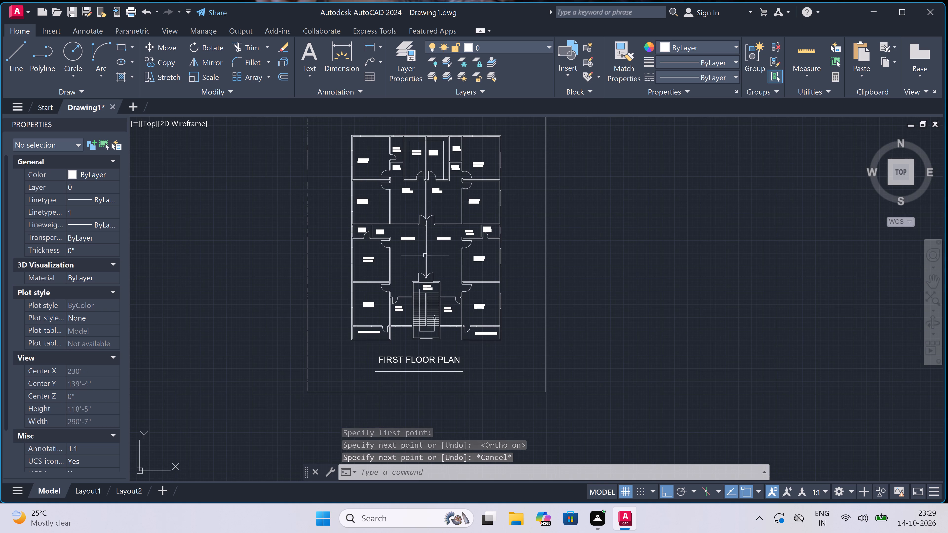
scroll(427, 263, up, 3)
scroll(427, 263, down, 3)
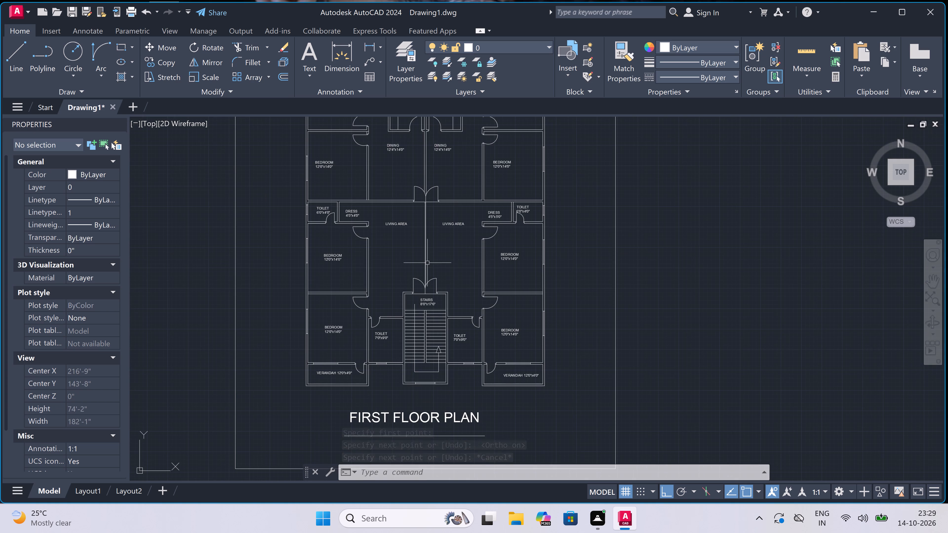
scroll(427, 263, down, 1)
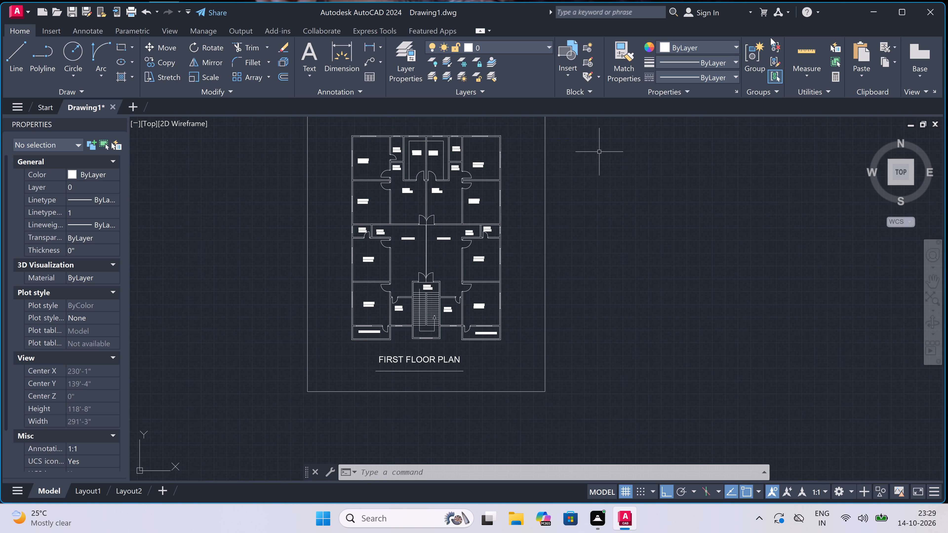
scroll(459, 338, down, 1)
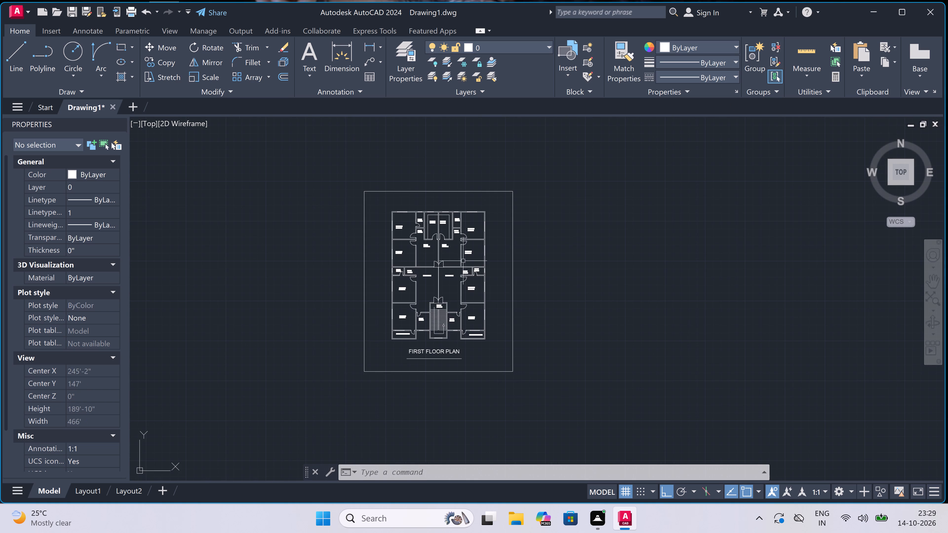
Review the upper half of the first floor plan, checking the toilets, dress areas, kitchens, dining rooms and bedrooms in both mirrored units.
scroll(461, 226, up, 3)
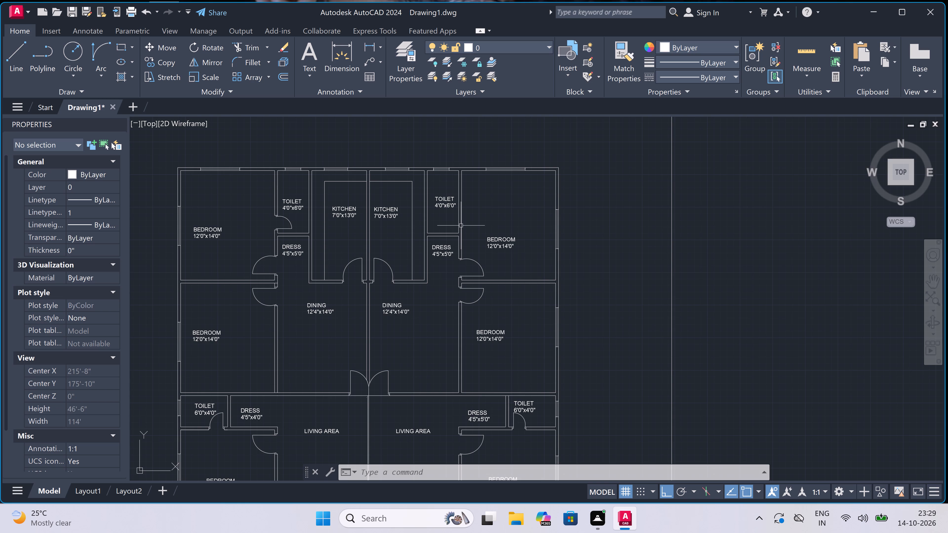
scroll(458, 236, down, 1)
scroll(458, 236, up, 1)
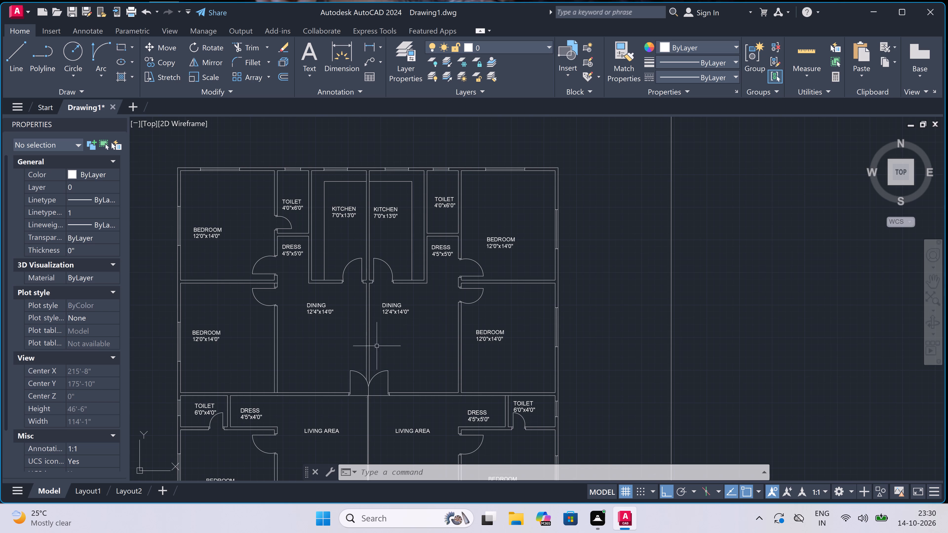
scroll(439, 293, down, 2)
scroll(439, 293, up, 2)
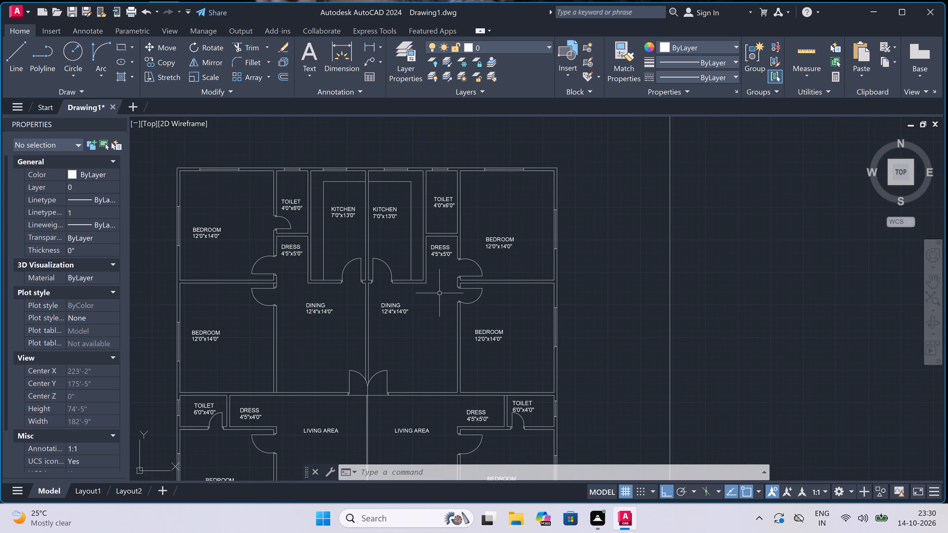
scroll(439, 293, down, 1)
scroll(439, 293, up, 1)
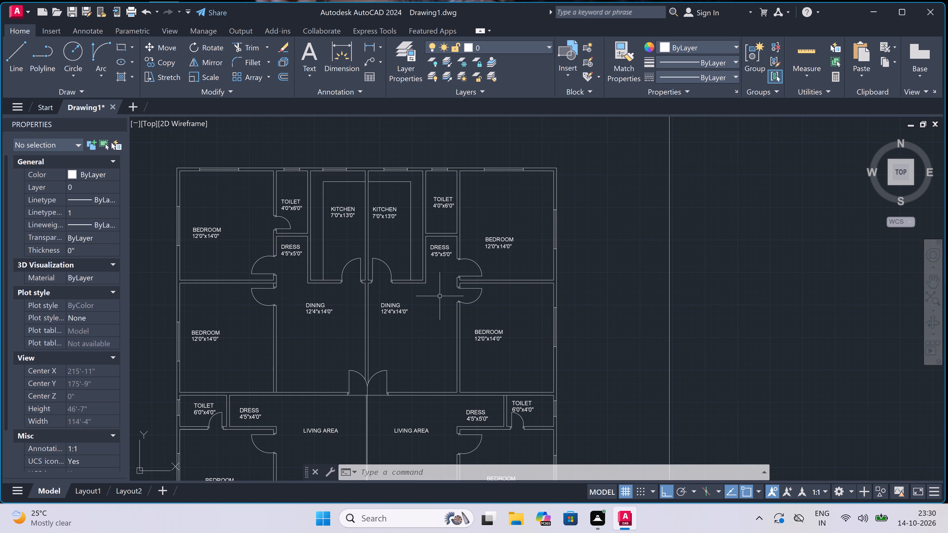
scroll(441, 295, down, 1)
scroll(441, 294, up, 1)
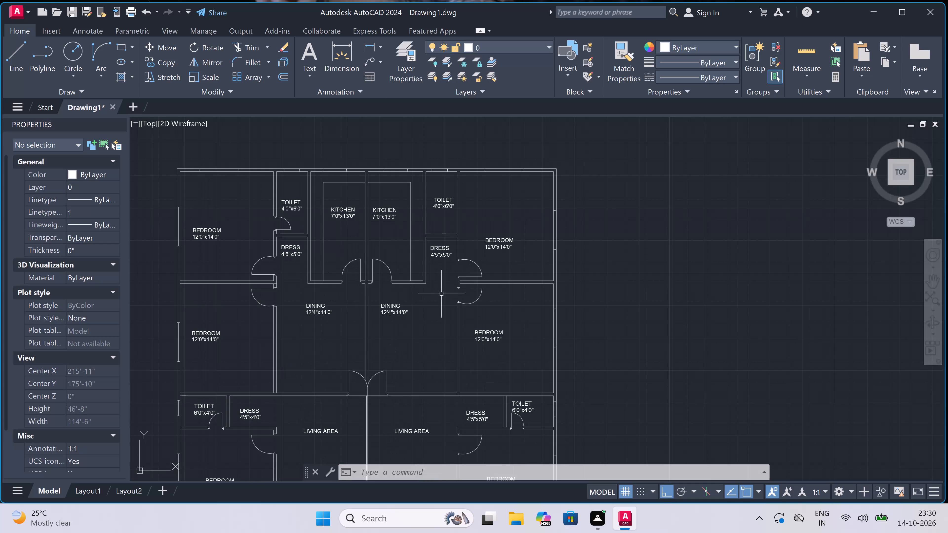
scroll(441, 294, down, 1)
scroll(441, 294, up, 2)
scroll(441, 294, down, 1)
scroll(442, 294, up, 1)
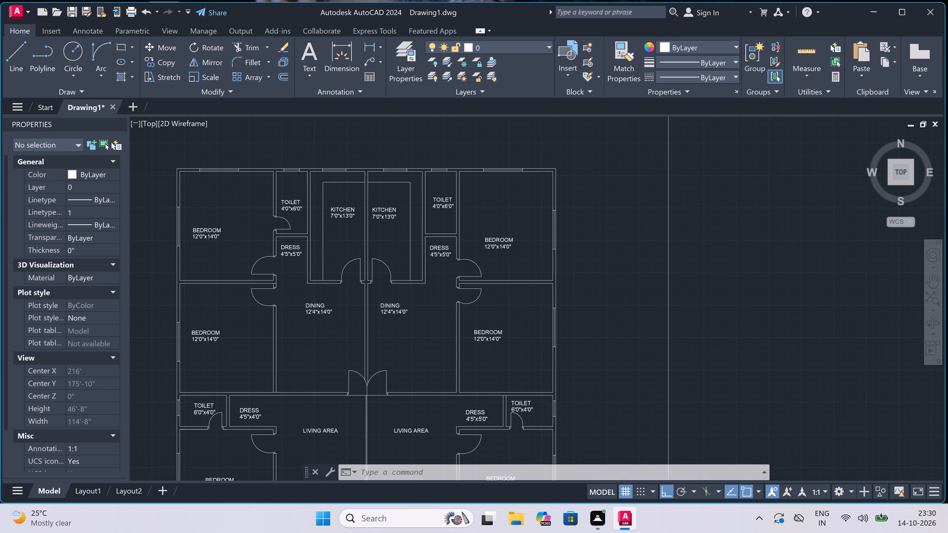
scroll(442, 294, down, 1)
scroll(442, 294, up, 1)
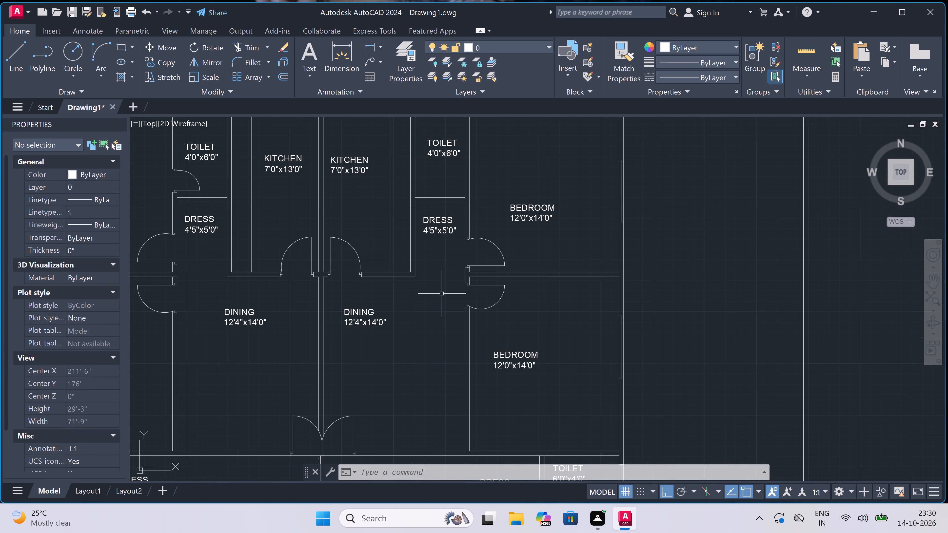
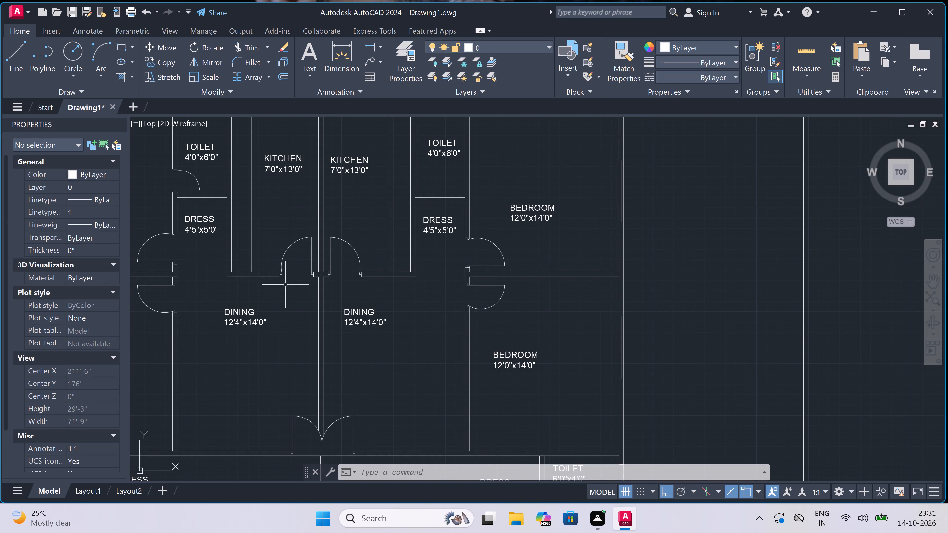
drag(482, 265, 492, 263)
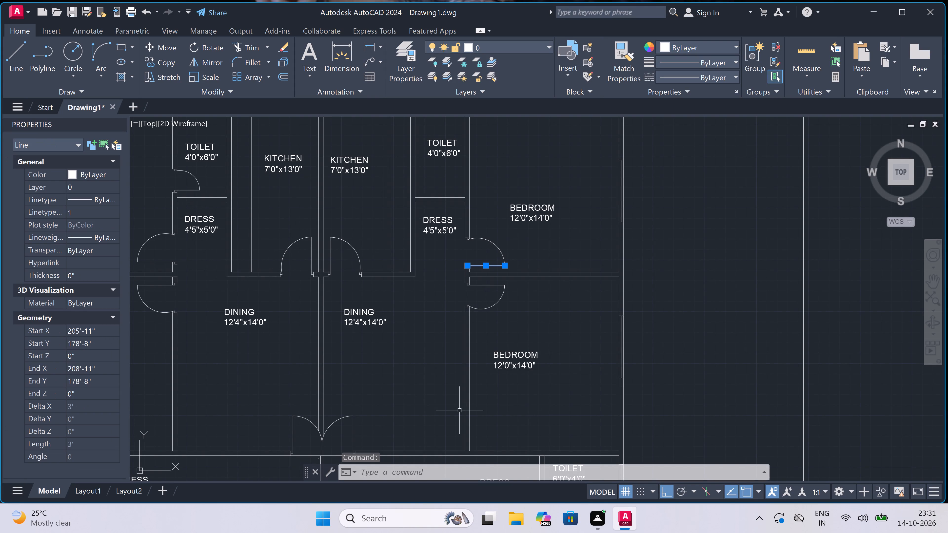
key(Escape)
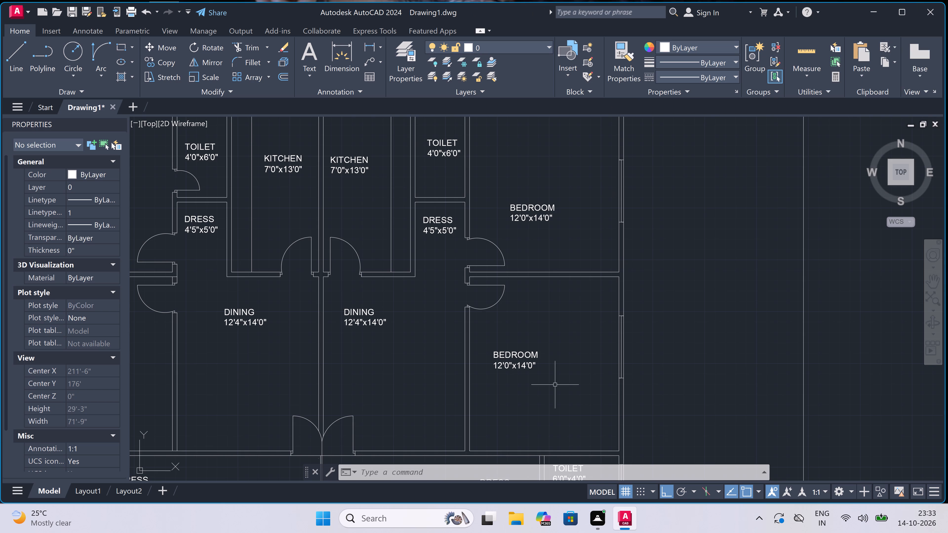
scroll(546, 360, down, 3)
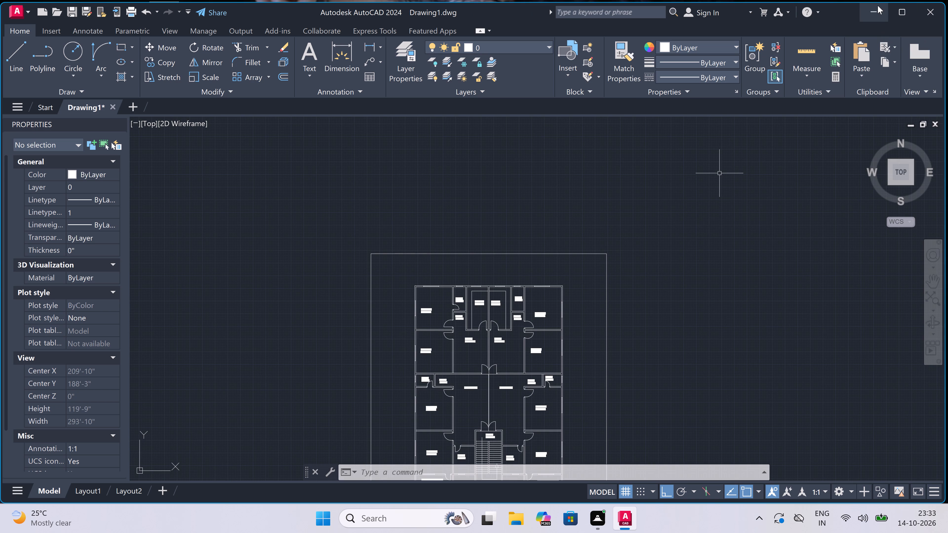
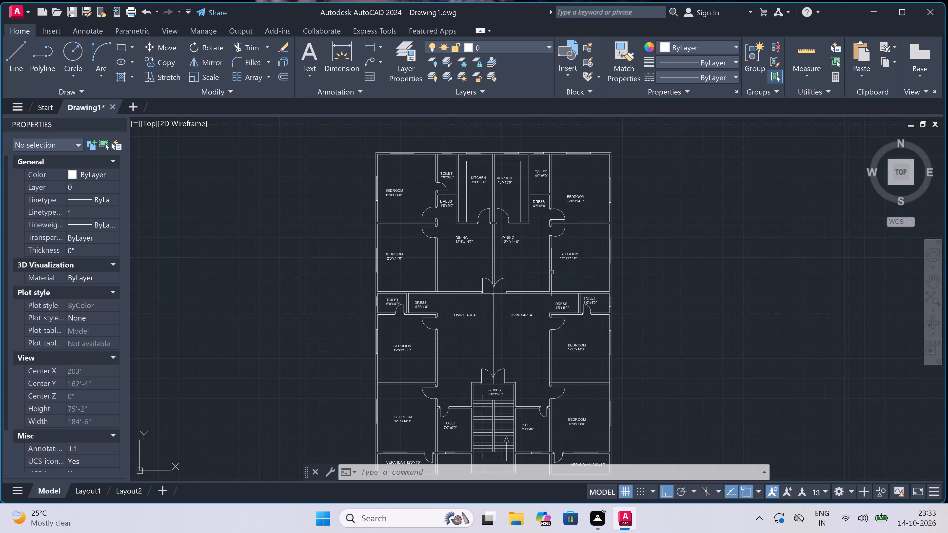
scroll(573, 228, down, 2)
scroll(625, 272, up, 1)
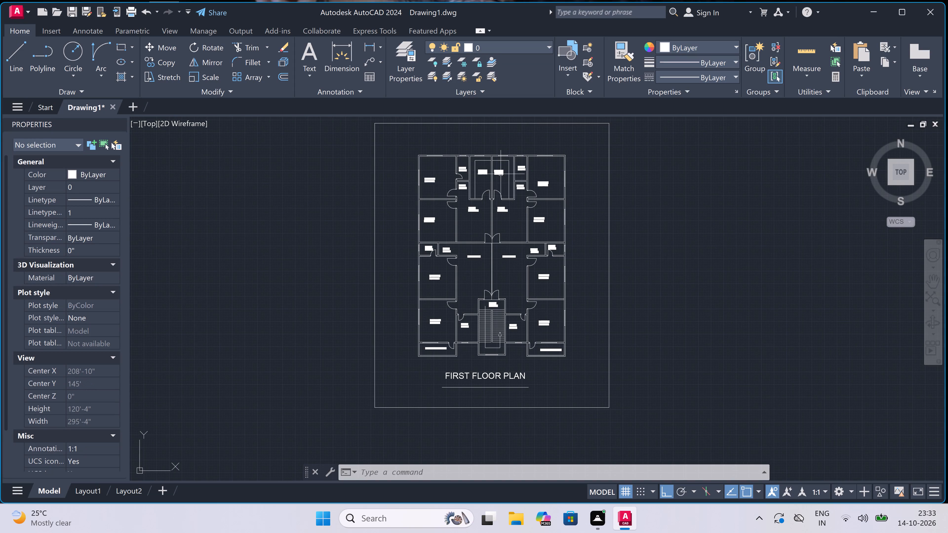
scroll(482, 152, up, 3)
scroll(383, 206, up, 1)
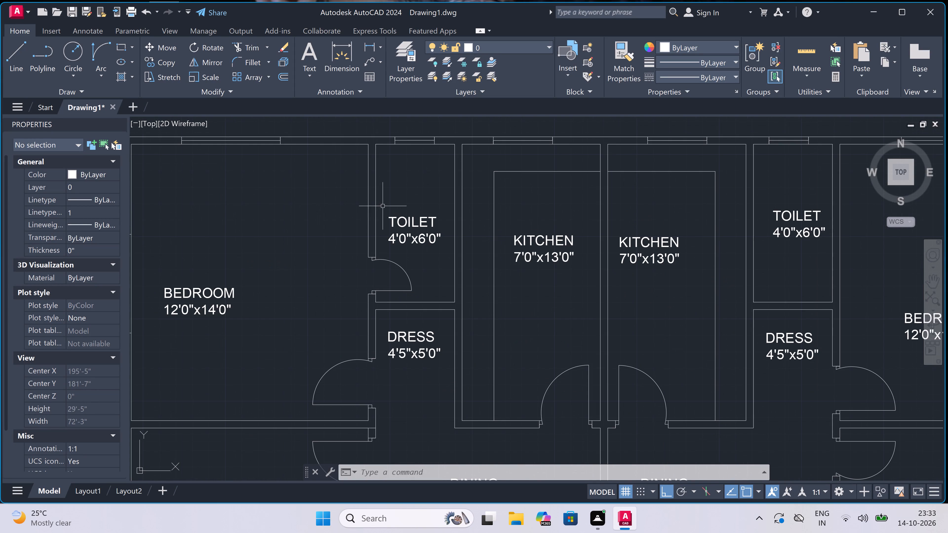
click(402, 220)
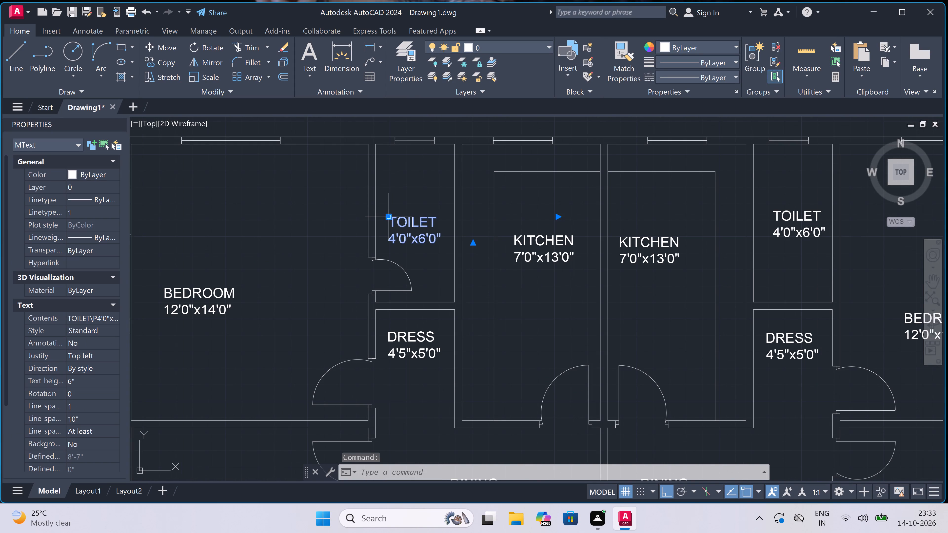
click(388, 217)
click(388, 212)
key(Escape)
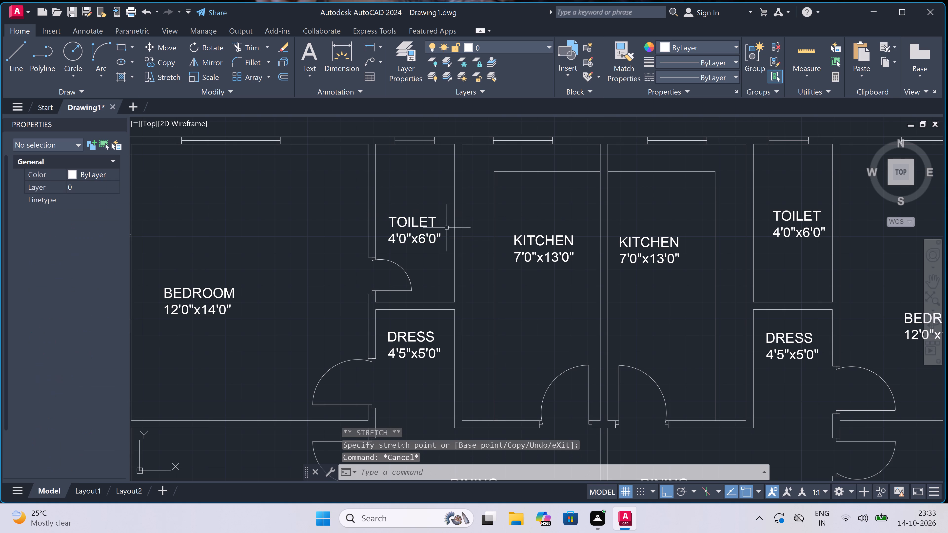
Move the left unit's upper DRESS label, between the toilet and dining, higher within its room with Ortho off.
click(417, 330)
scroll(390, 355, up, 2)
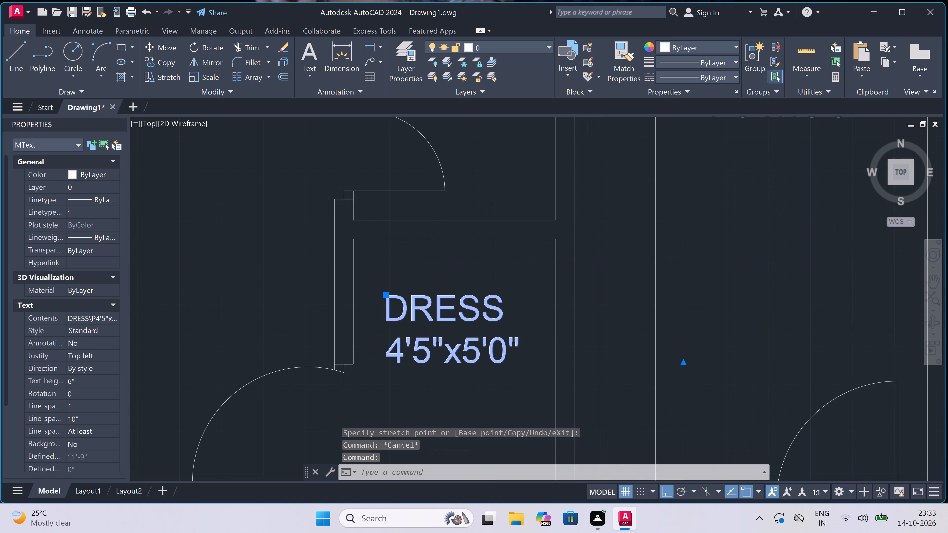
click(385, 294)
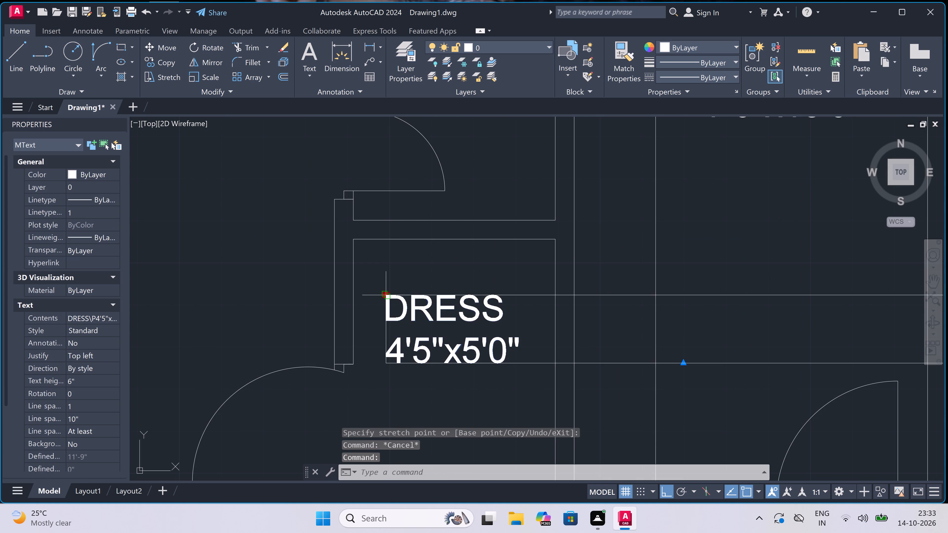
key(F8)
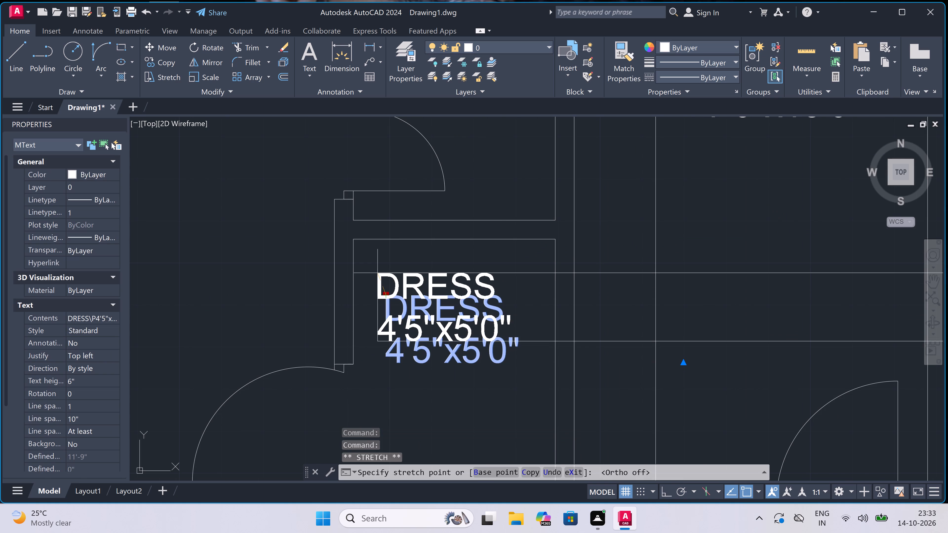
scroll(378, 272, up, 2)
click(391, 258)
key(Escape)
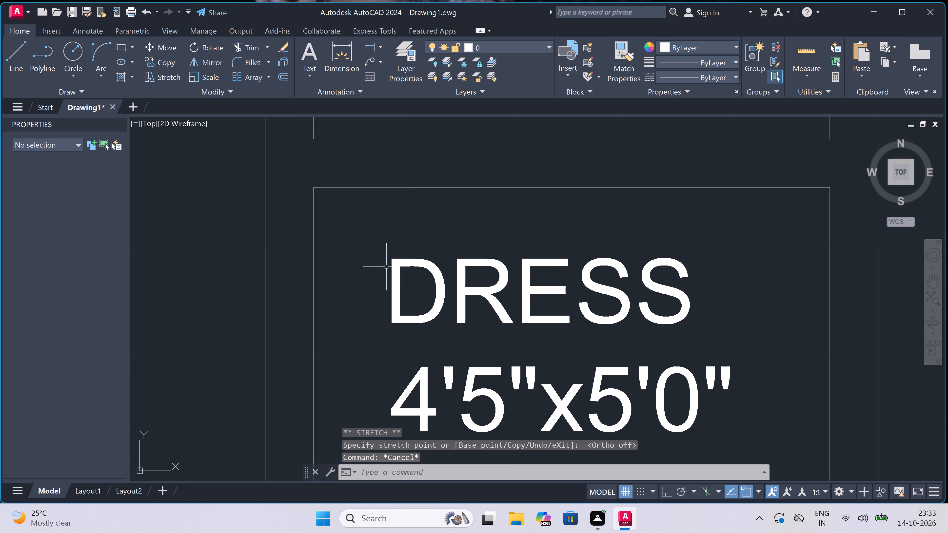
Draw a straight horizontal line wall to wall across the left unit's upper dress room, below its label and just above the bedroom door.
scroll(386, 267, down, 4)
key(l)
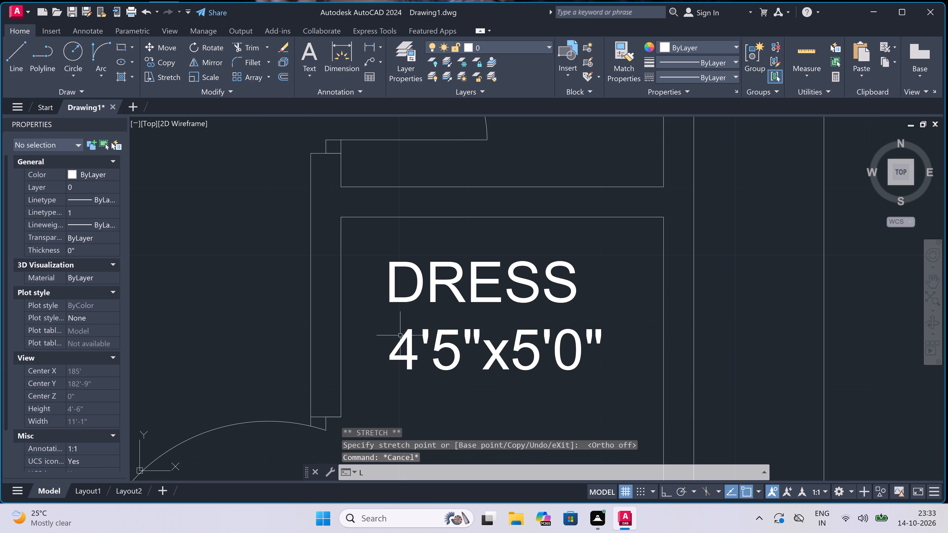
key(space)
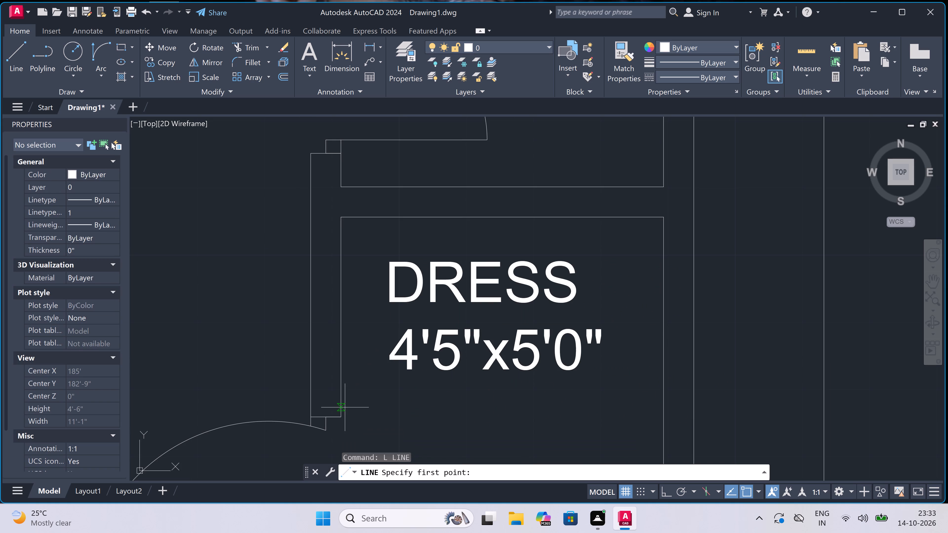
click(343, 404)
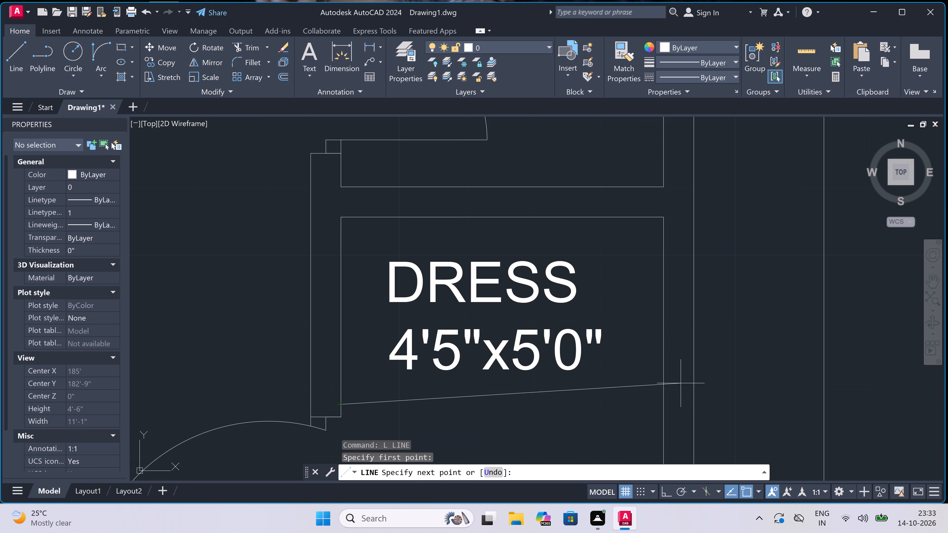
key(F8)
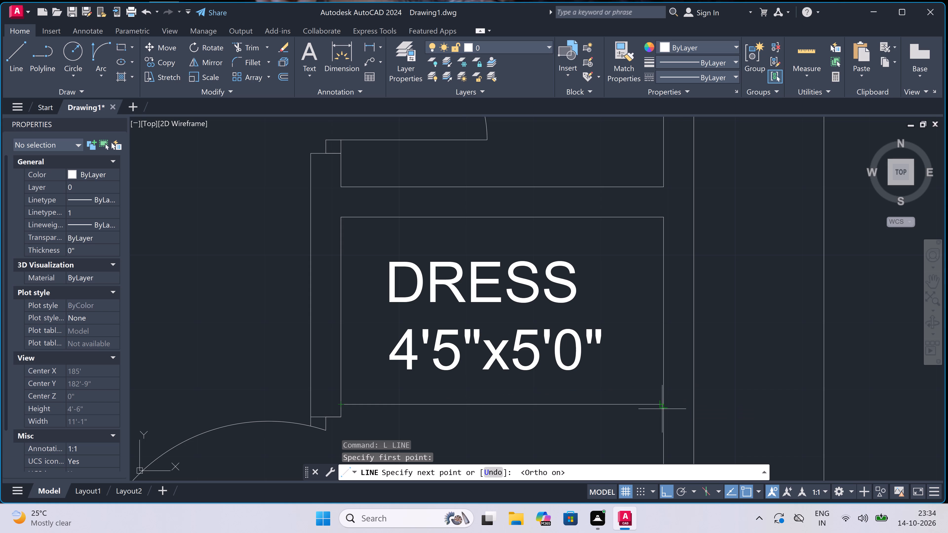
click(665, 407)
key(Escape)
Move the right unit's upper DRESS label straight up within its room.
scroll(469, 295, down, 8)
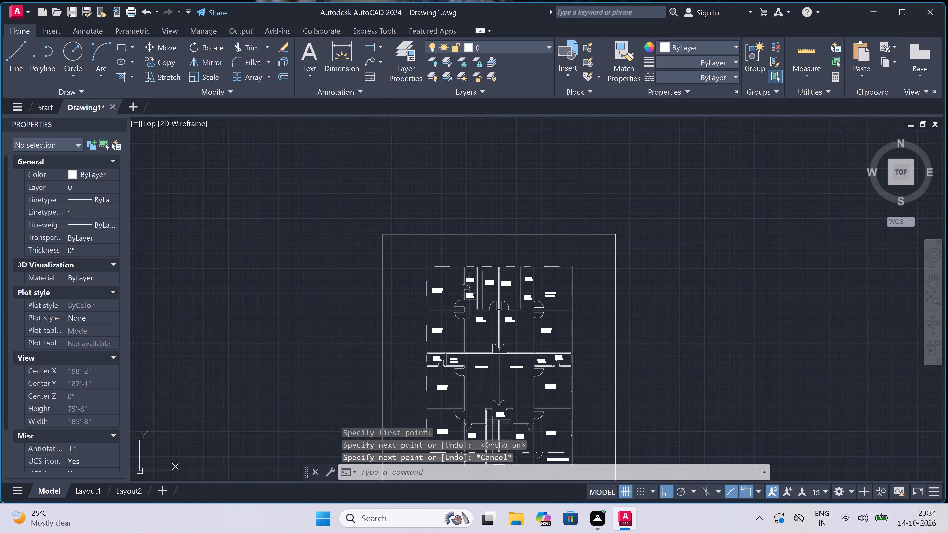
scroll(525, 301, up, 4)
scroll(526, 256, up, 2)
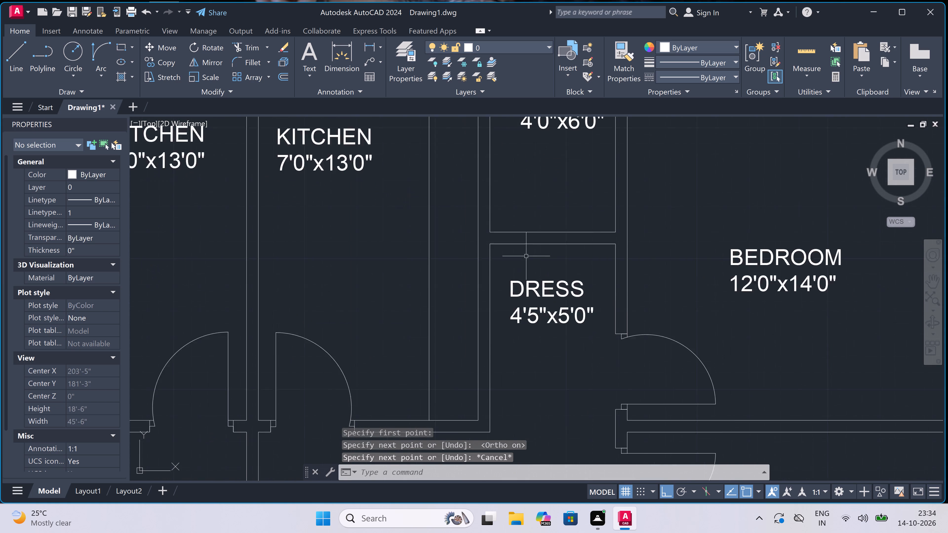
click(523, 304)
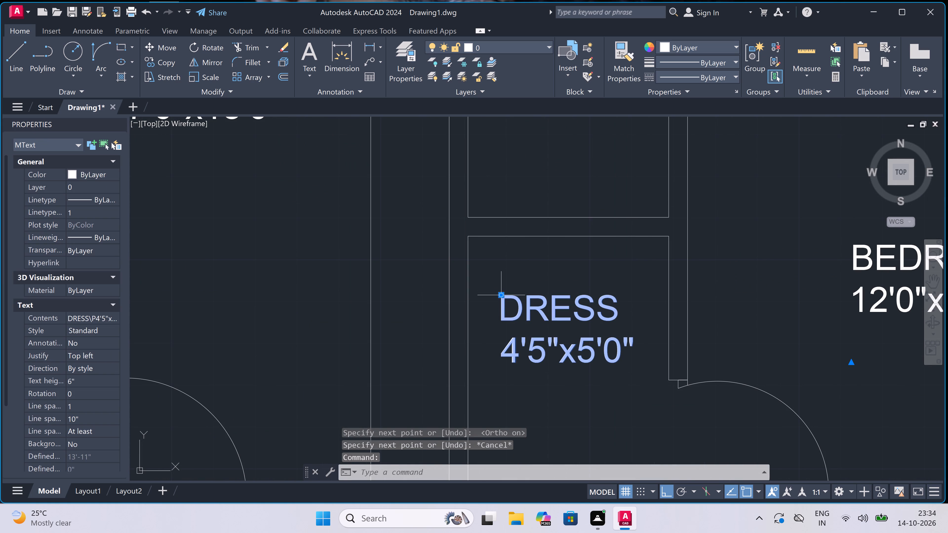
click(500, 300)
click(499, 294)
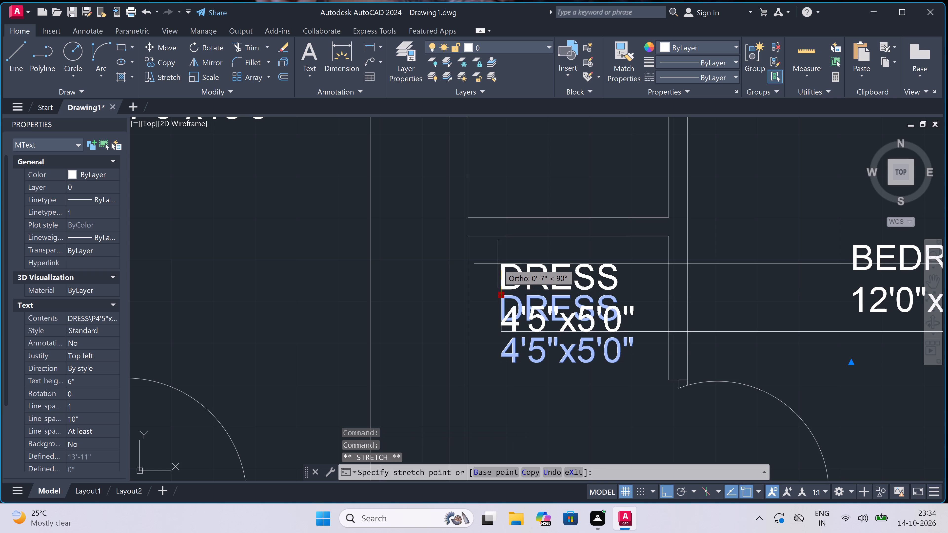
click(498, 257)
key(Escape)
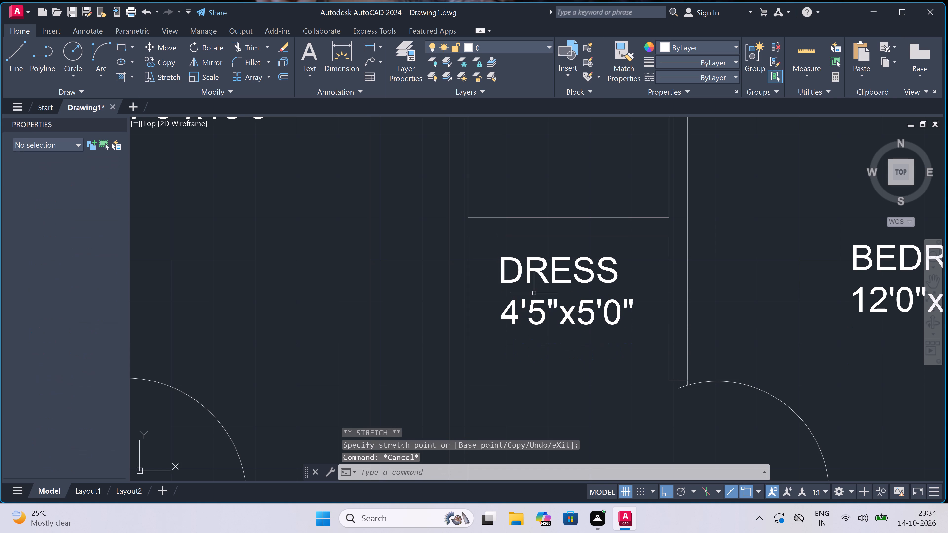
Draw a matching horizontal line wall to wall across the right unit's upper dress room, below its label.
key(l)
key(space)
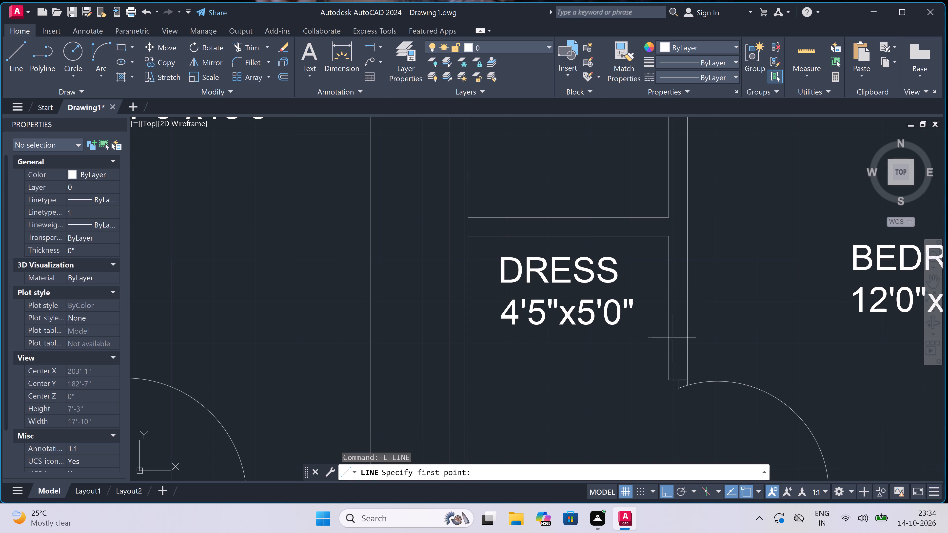
drag(669, 362, 660, 364)
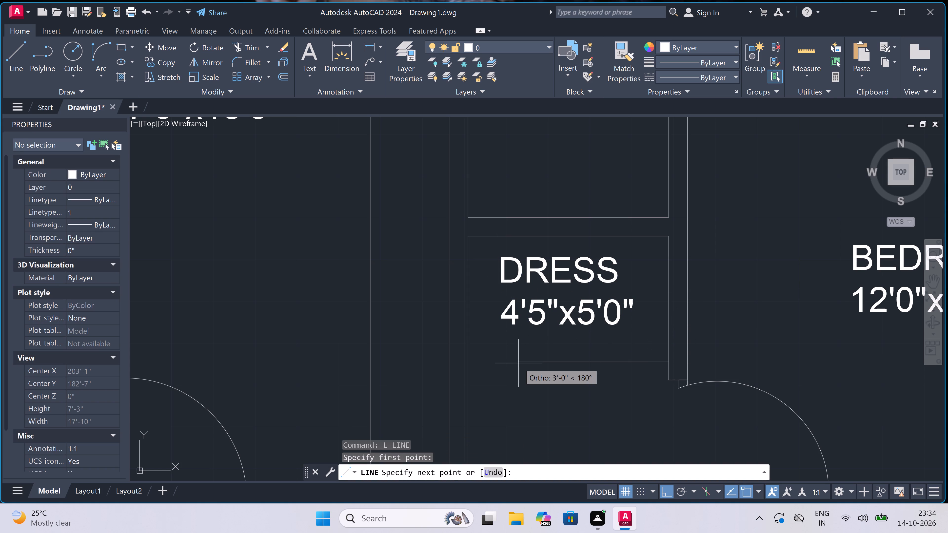
click(469, 361)
key(Escape)
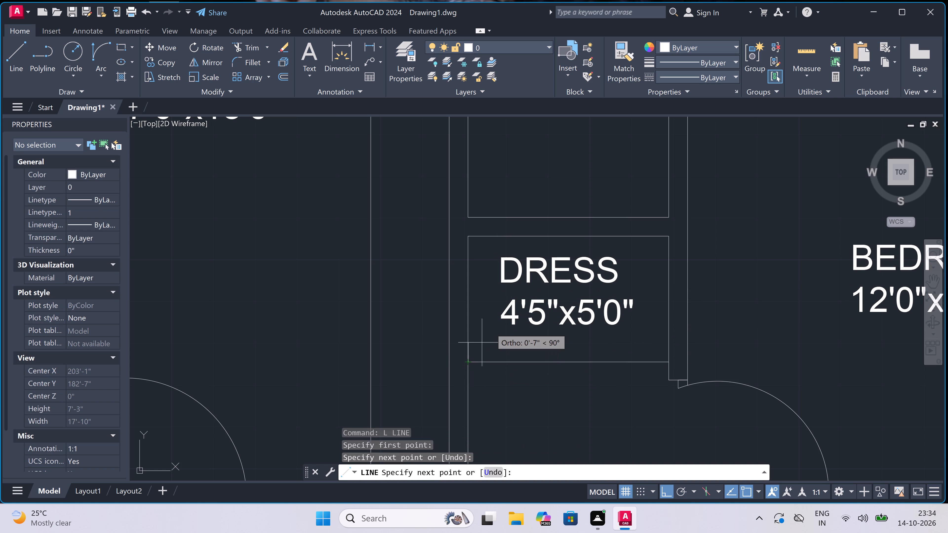
key(Escape)
Add the multiline label DRESS 7'0"x5'0" in the space above the left unit's 7'0"x9'0" toilet, beside the stairs.
scroll(502, 279, down, 8)
scroll(496, 302, up, 1)
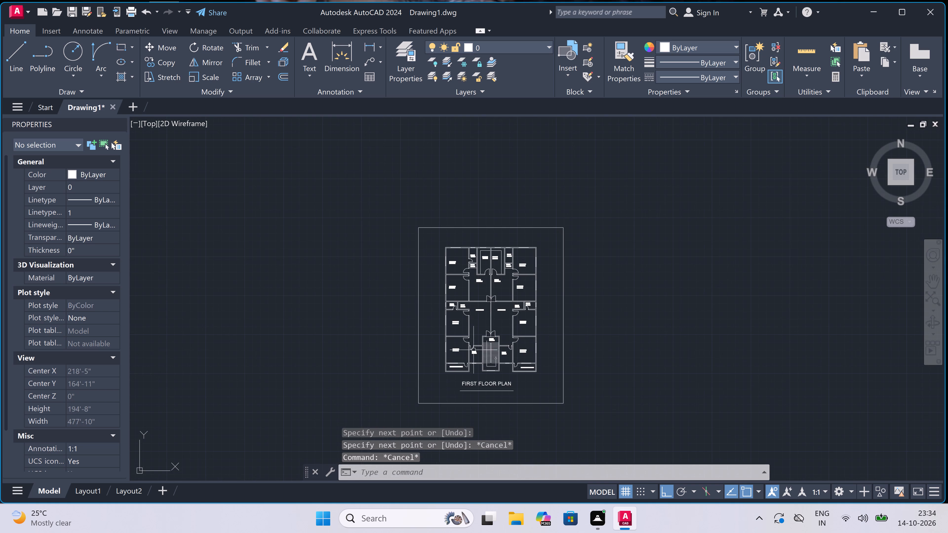
scroll(471, 355, up, 4)
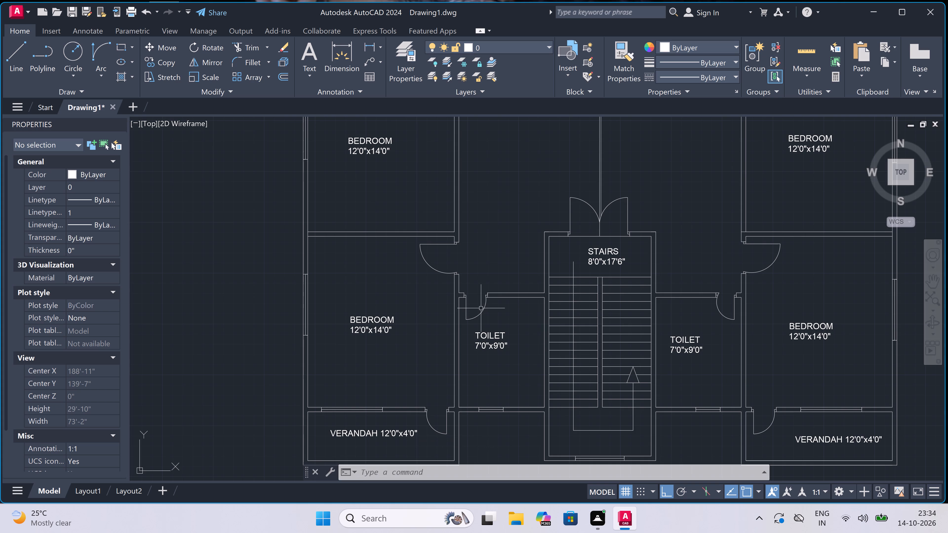
text(MT)
key(space)
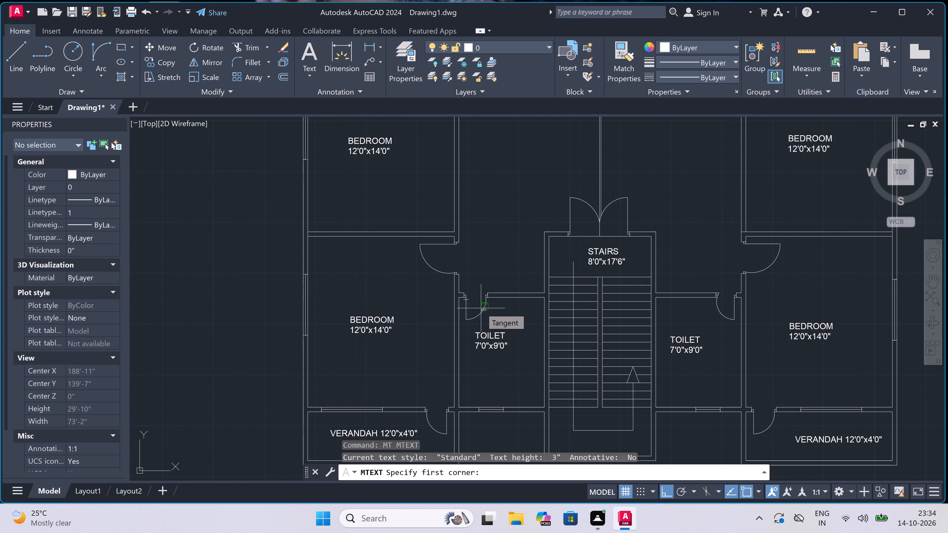
scroll(488, 260, up, 2)
click(488, 265)
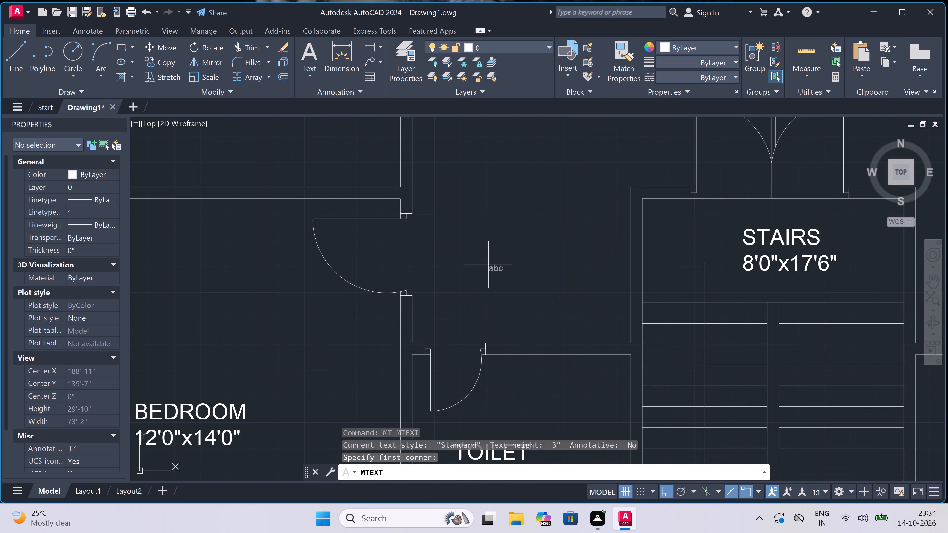
click(740, 274)
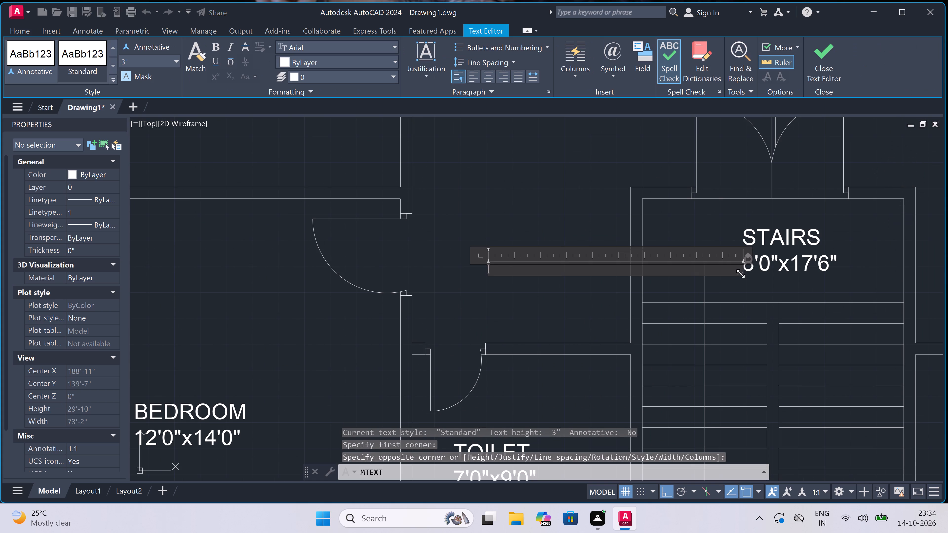
text(DRESS)
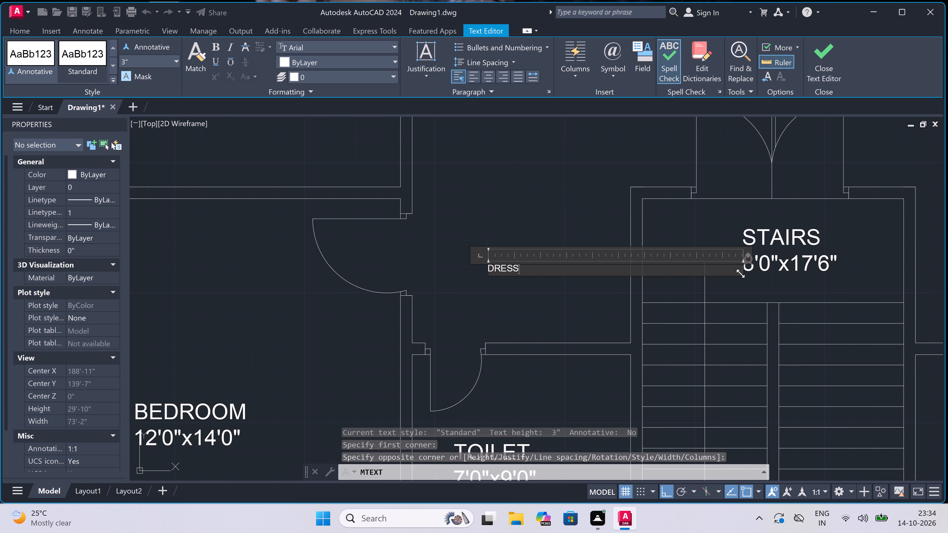
key(Return)
text(7'0)
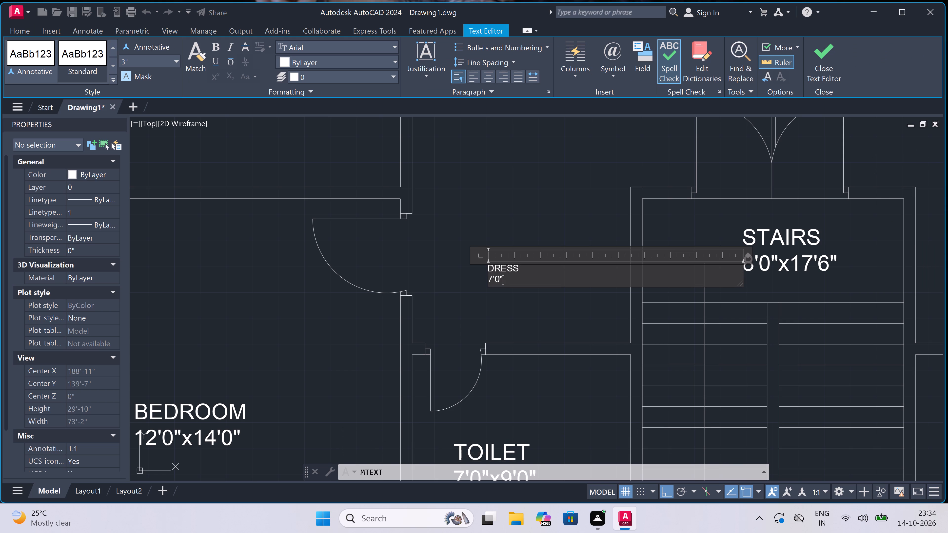
text(x5'0")
click(553, 295)
Shift the new DRESS 7'0"x5'0" label straight down slightly, towards the toilet door.
click(516, 266)
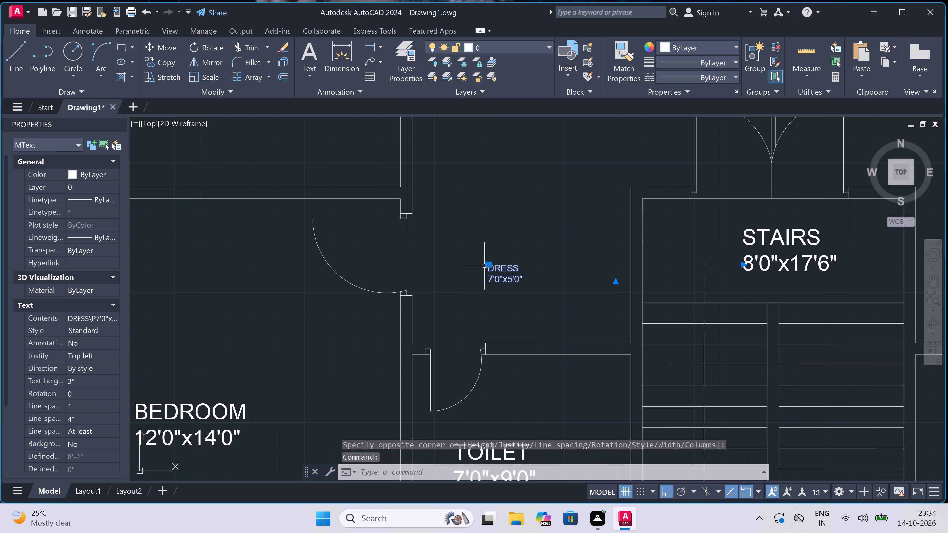
click(487, 264)
click(511, 275)
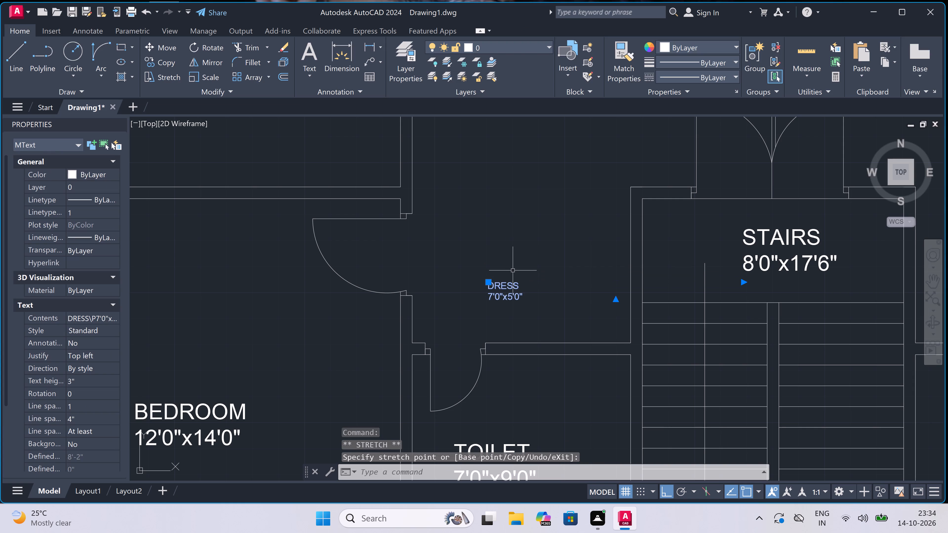
key(Escape)
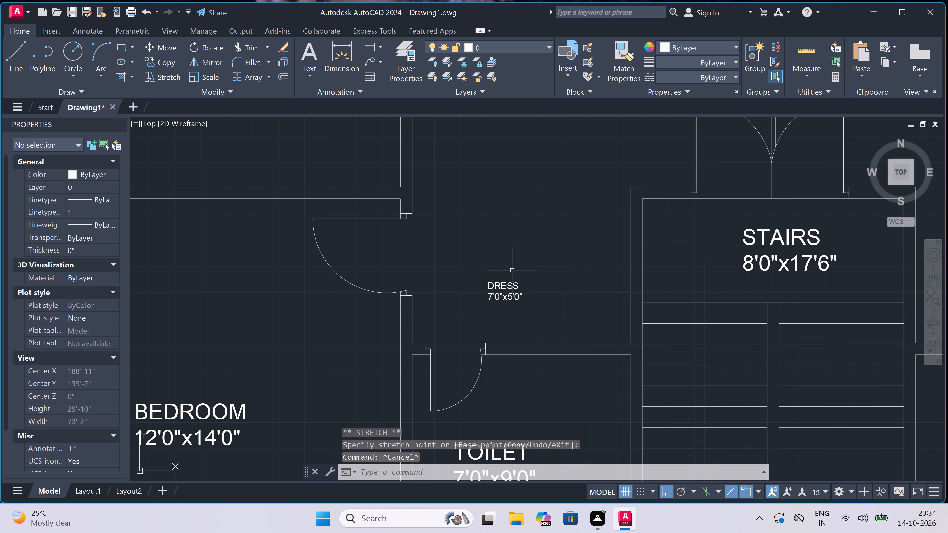
Copy the left unit's DRESS 7'0"x5'0" label horizontally across the stairs into the matching space above the right unit's toilet.
click(497, 290)
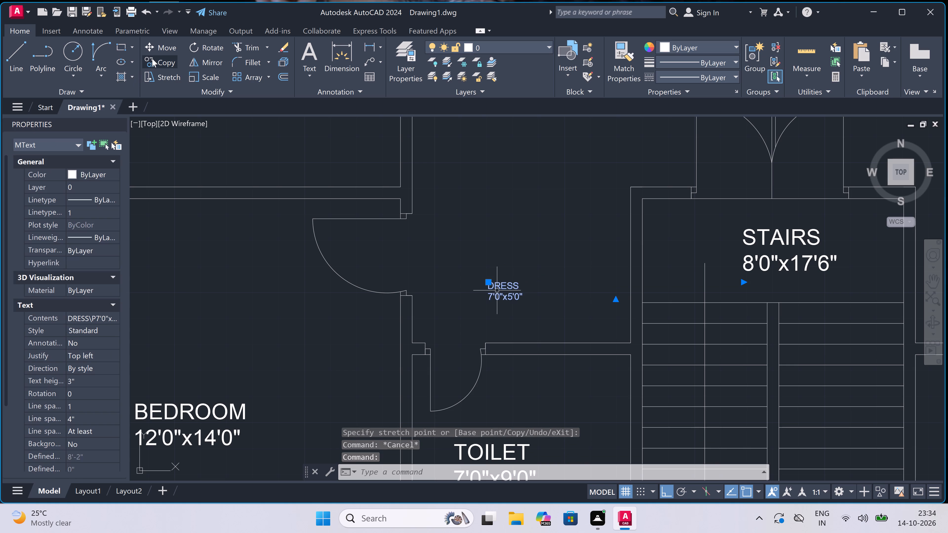
click(157, 57)
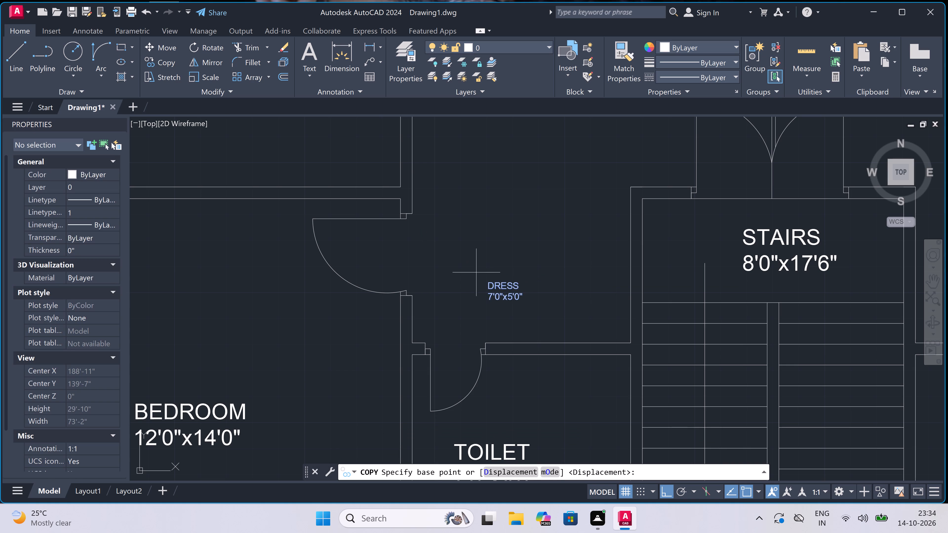
click(500, 290)
scroll(371, 279, down, 3)
scroll(492, 275, up, 2)
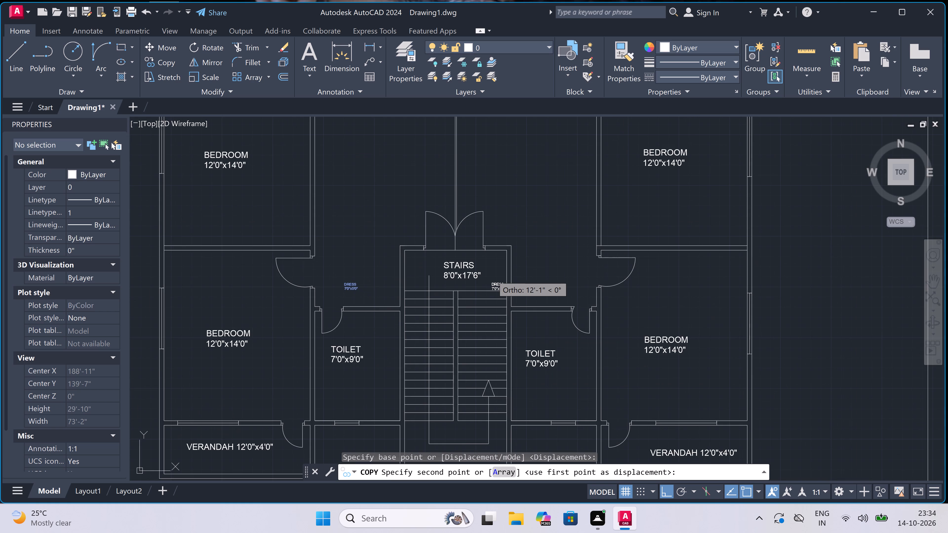
click(542, 270)
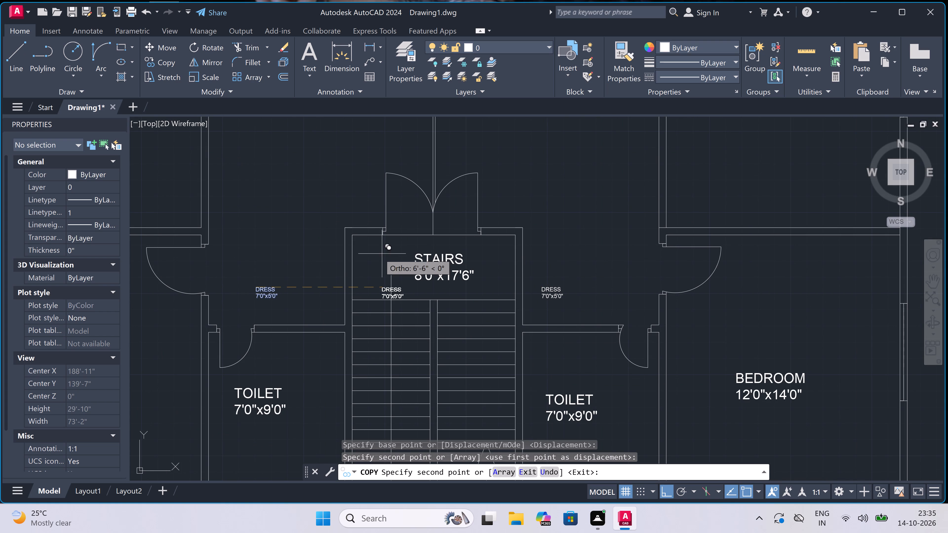
key(Escape)
Shift the left unit's DRESS 7'0"x5'0" label horizontally towards the stairs wall, within its dress area.
scroll(257, 302, up, 2)
click(0, 0)
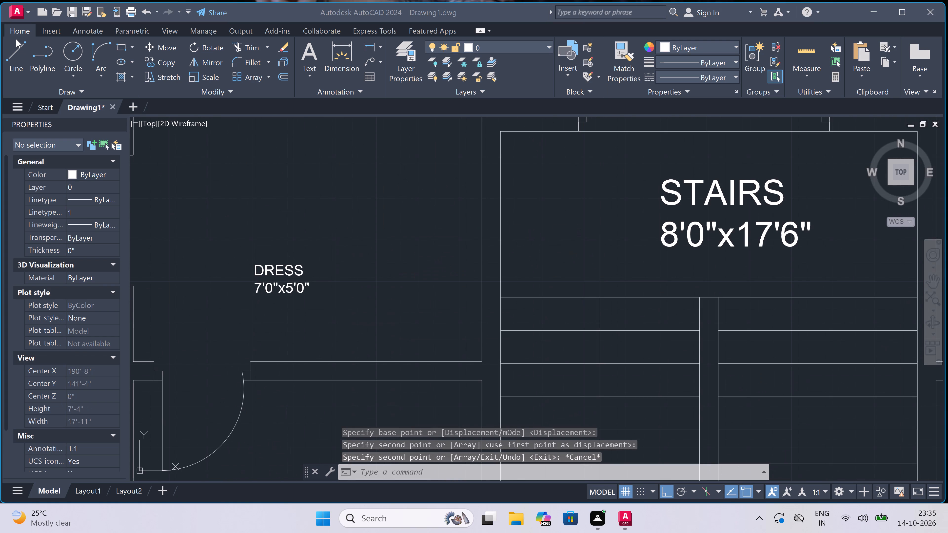
click(411, 235)
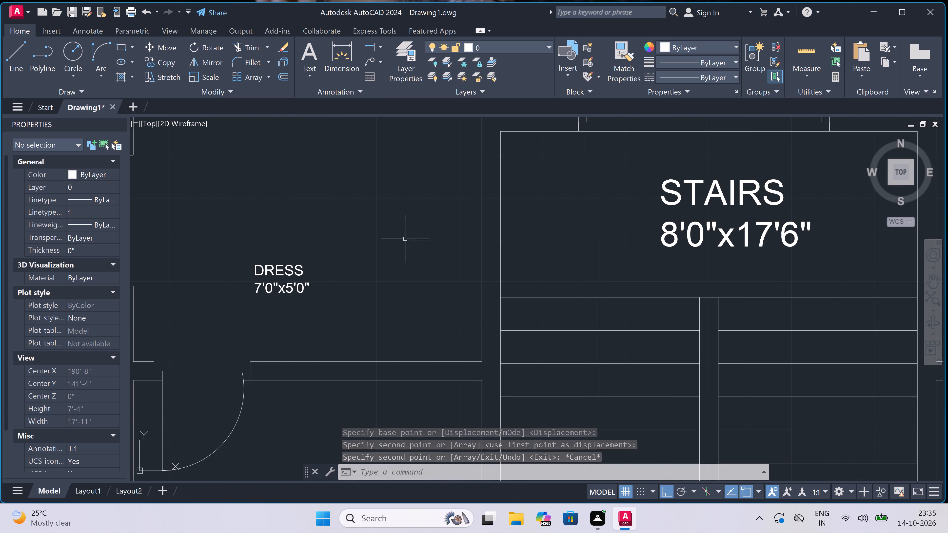
click(338, 254)
click(263, 296)
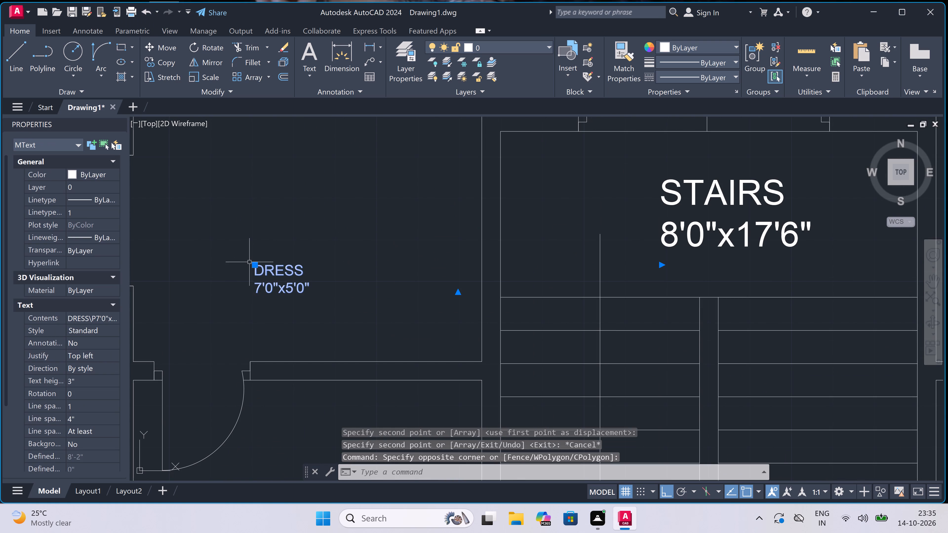
click(255, 266)
click(356, 262)
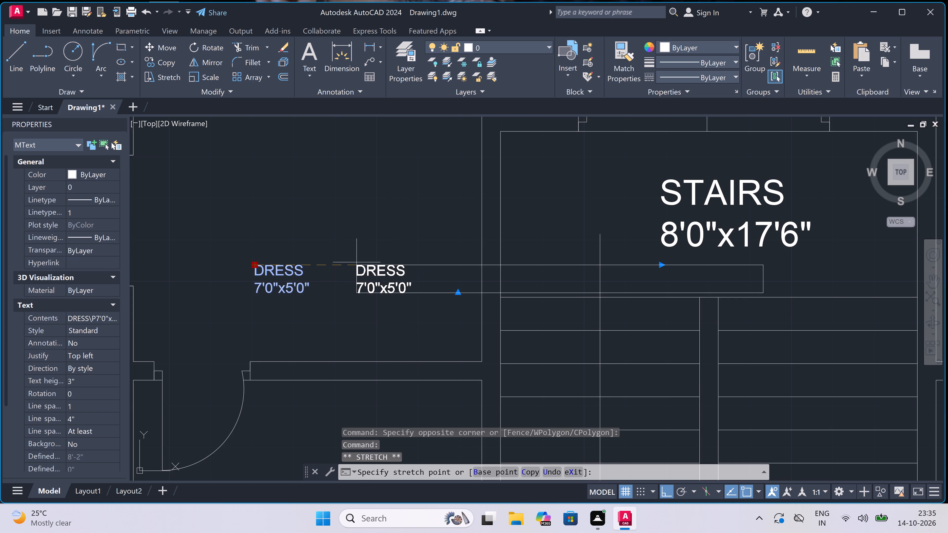
key(Escape)
Set the text height of both DRESS 7'0"x5'0" labels beside the stairs to 6".
scroll(350, 271, down, 1)
click(369, 269)
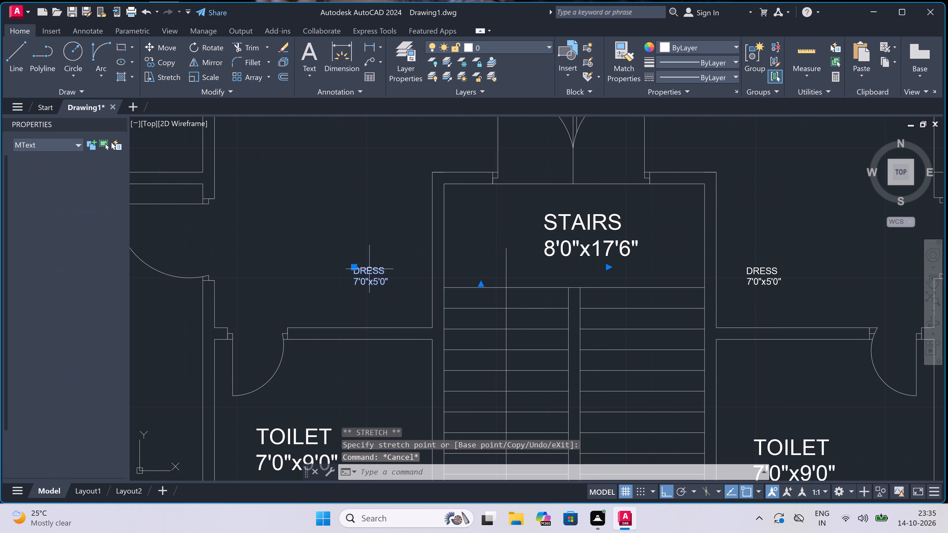
click(763, 271)
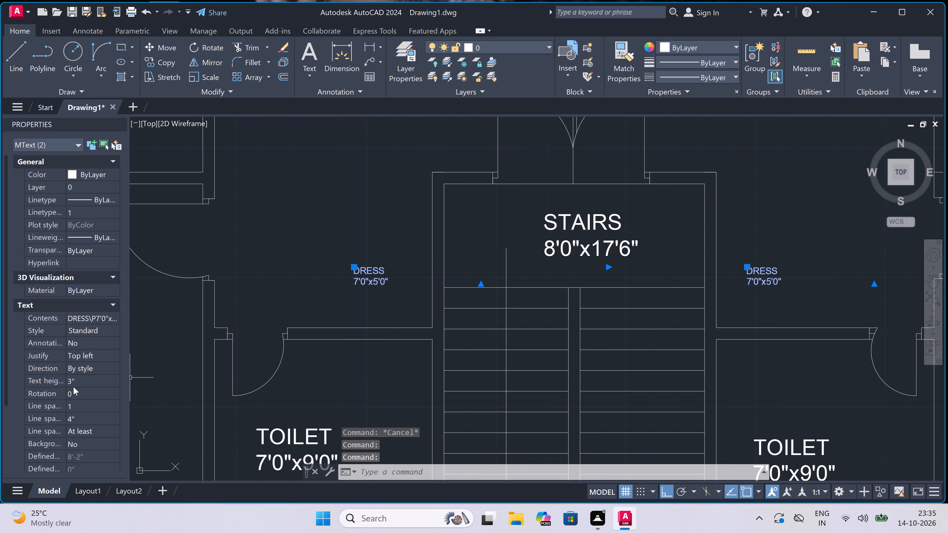
click(100, 380)
key(BackSpace)
key(BackSpace)
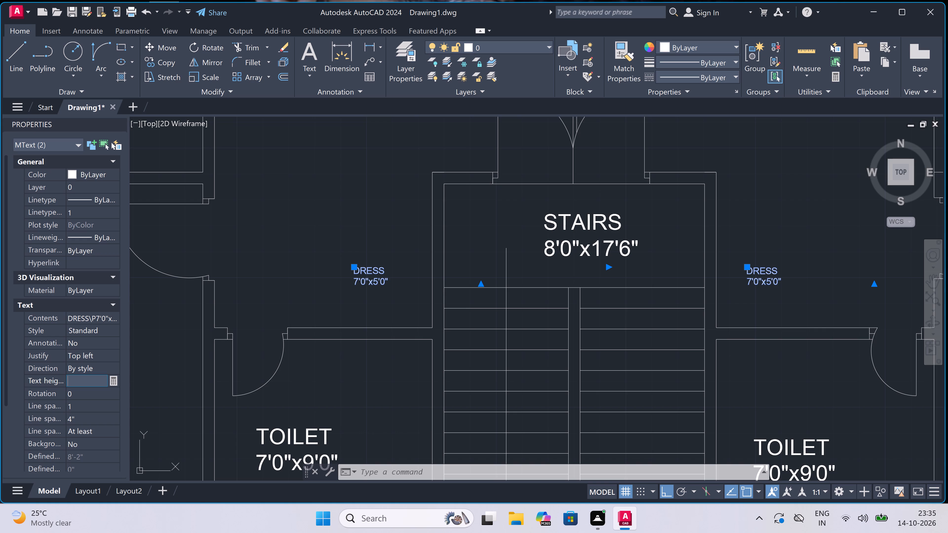
key(6)
key(shift+quotedbl)
click(341, 192)
key(Escape)
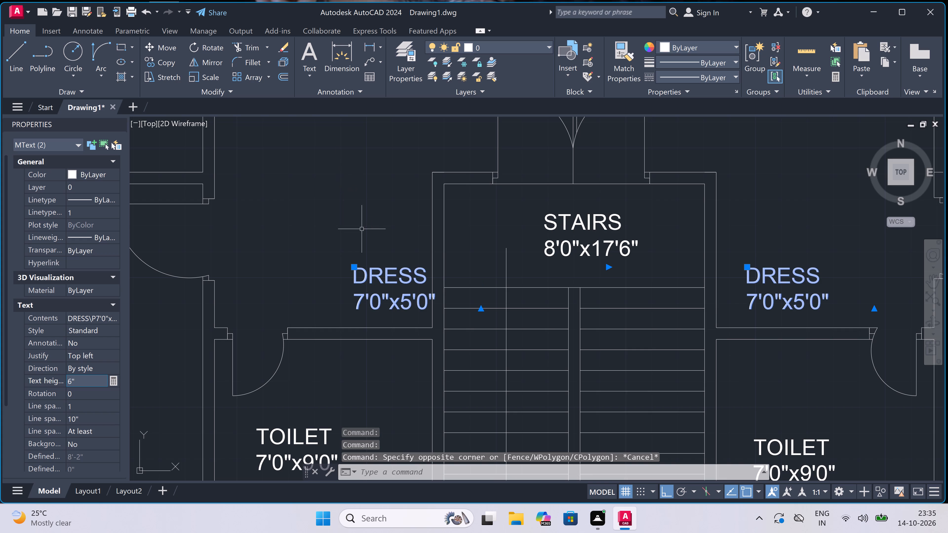
Move the left unit's enlarged DRESS 7'0"x5'0" label about 10" horizontally away from the stairs wall.
click(355, 264)
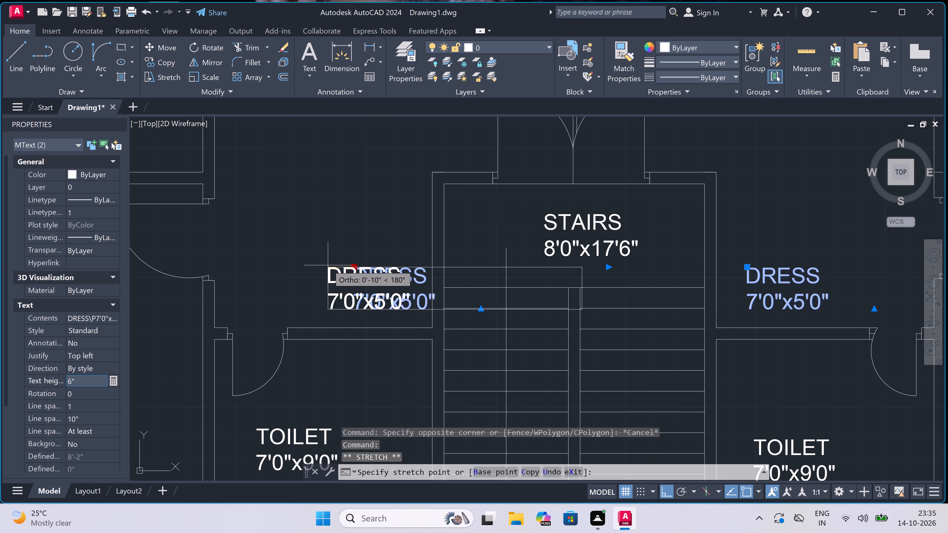
click(328, 265)
key(Escape)
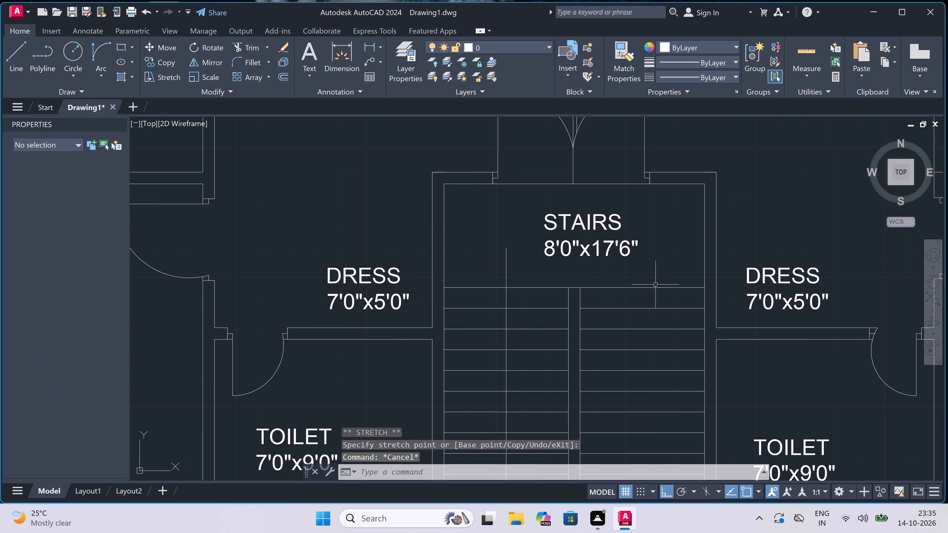
scroll(495, 260, down, 4)
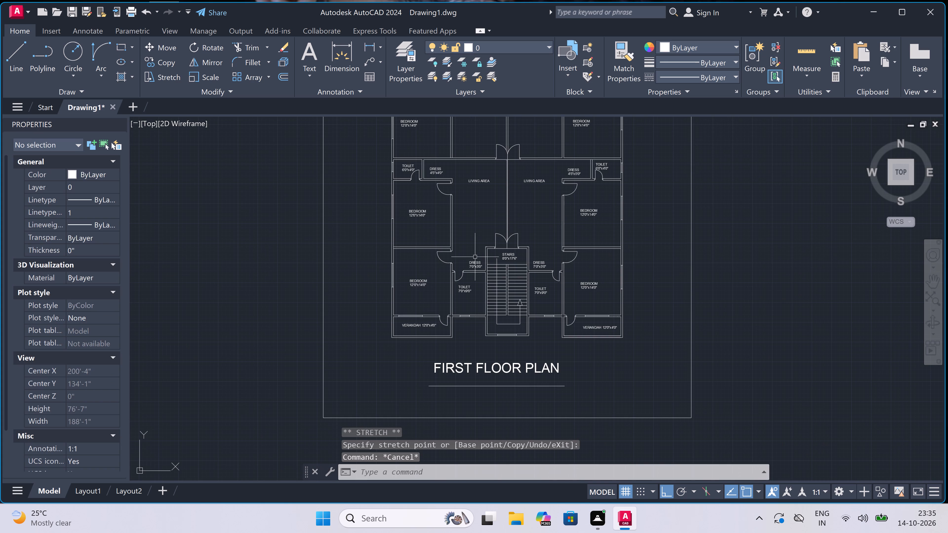
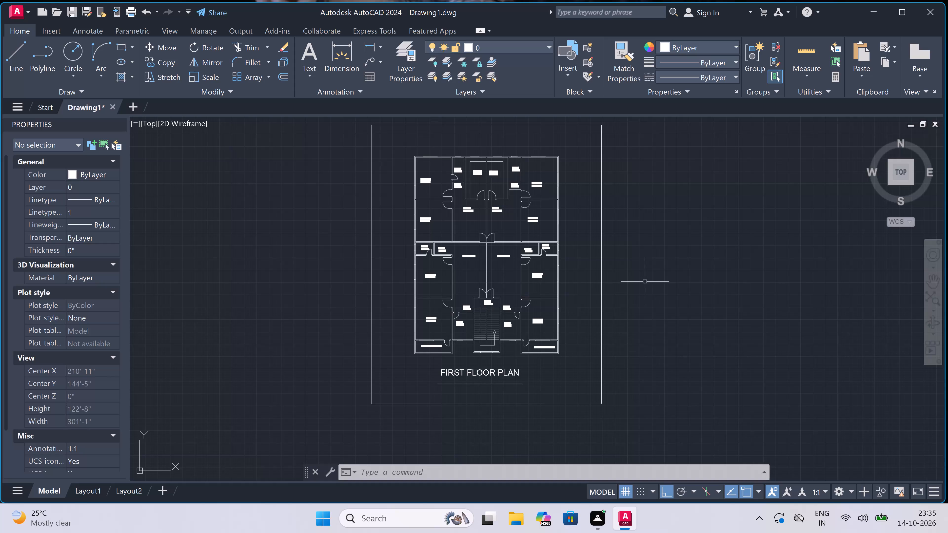
Set up a plot of the drawing with the DWG To PDF.pc3 plotter and ISO A4 (297.00 x 210.00 MM) paper.
key(ctrl+p)
click(411, 162)
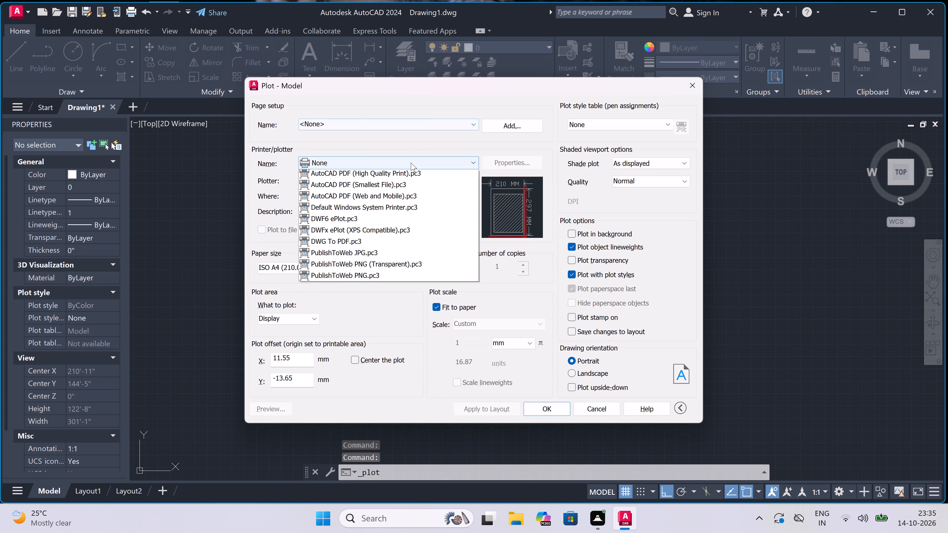
click(381, 275)
click(354, 273)
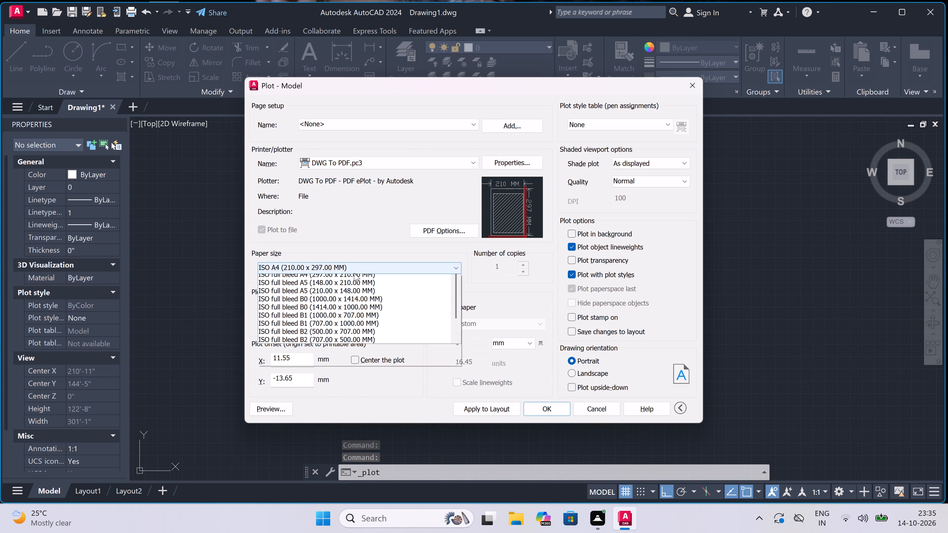
click(329, 287)
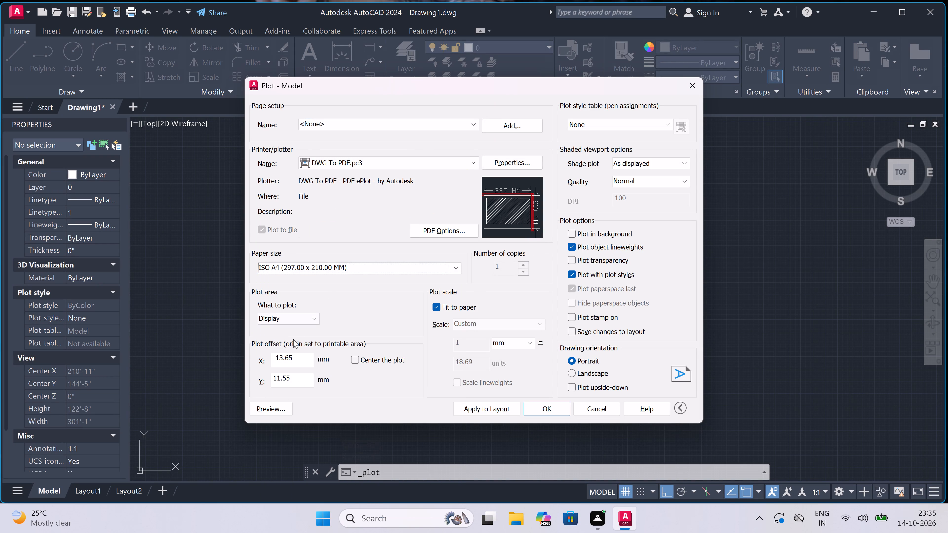
Define the plot area as a window matching the rectangular border around the first floor plan and apply it to the layout.
click(296, 320)
click(288, 354)
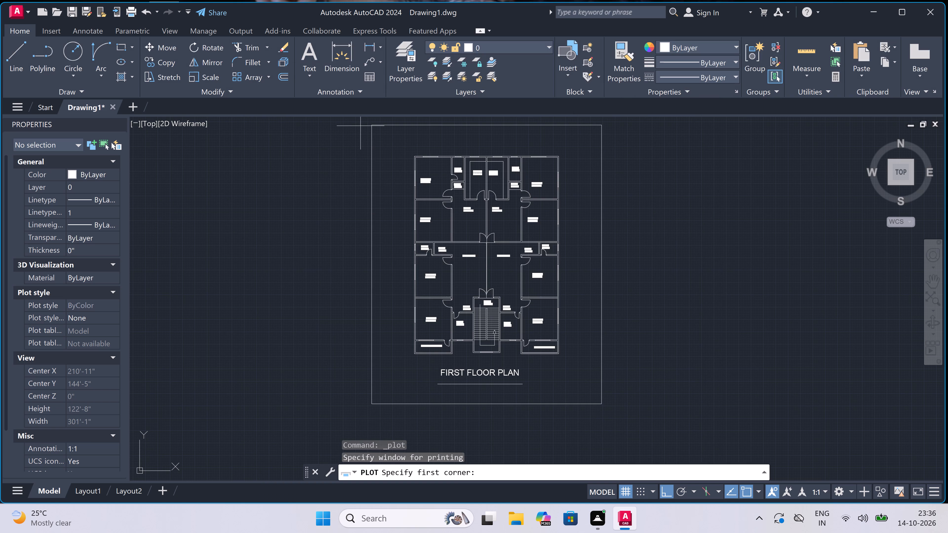
drag(369, 124, 371, 128)
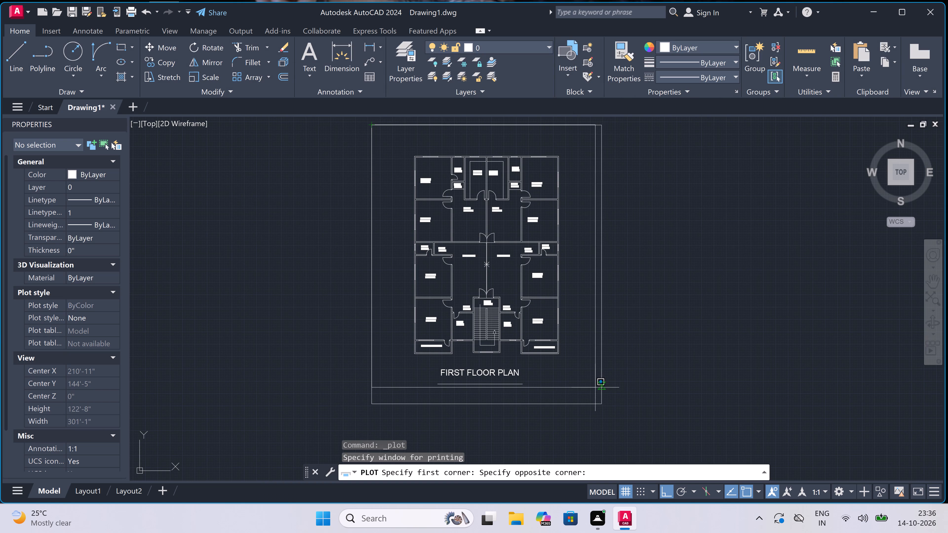
click(600, 403)
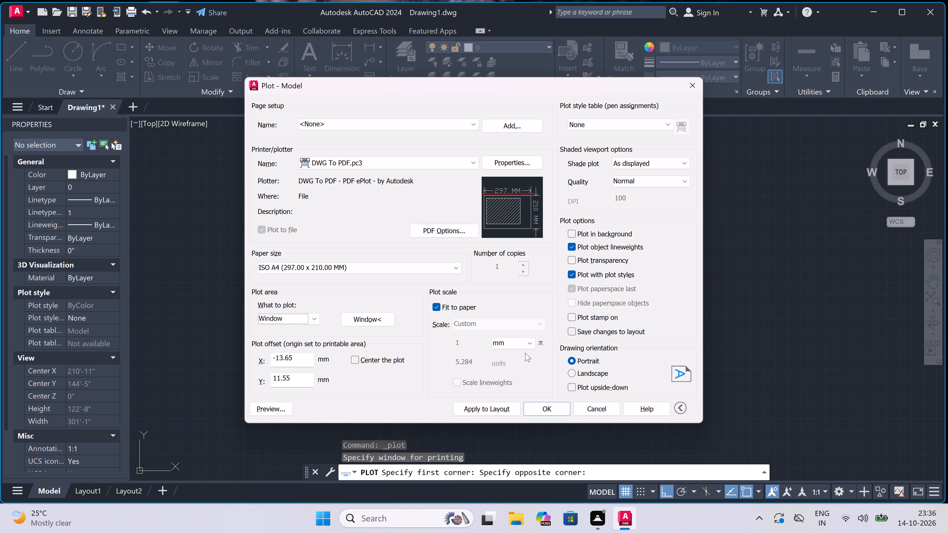
click(479, 404)
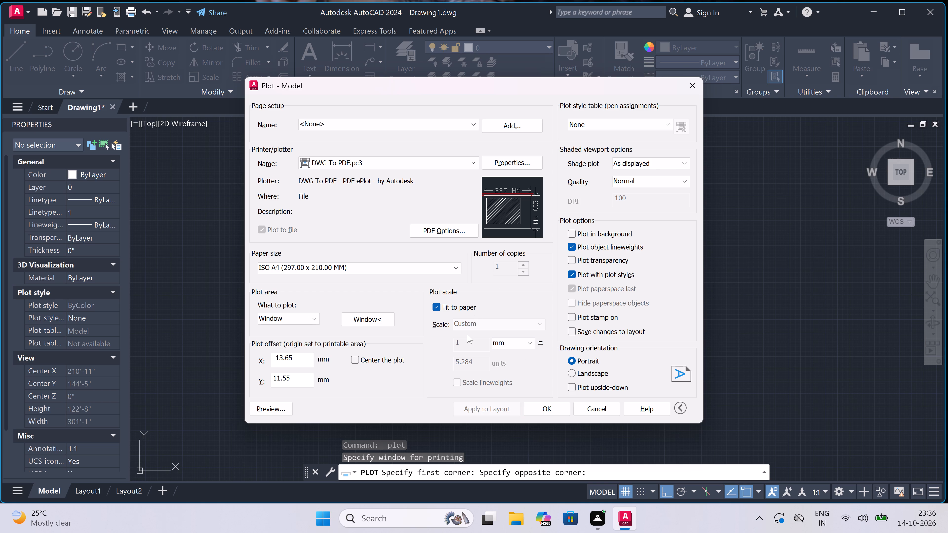
Center the plot, assign the acad.ctb plot style table to all layouts, and apply the settings to the layout.
click(352, 358)
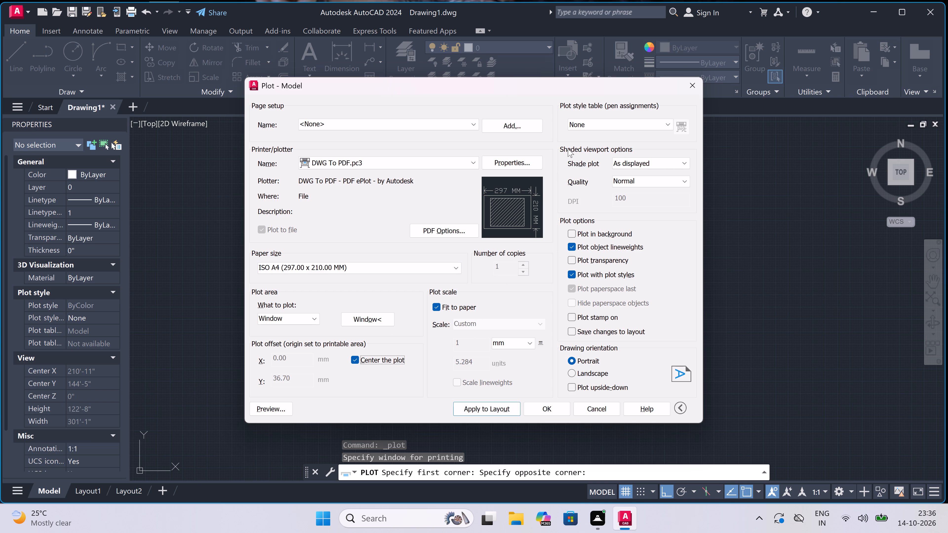
click(586, 120)
click(589, 142)
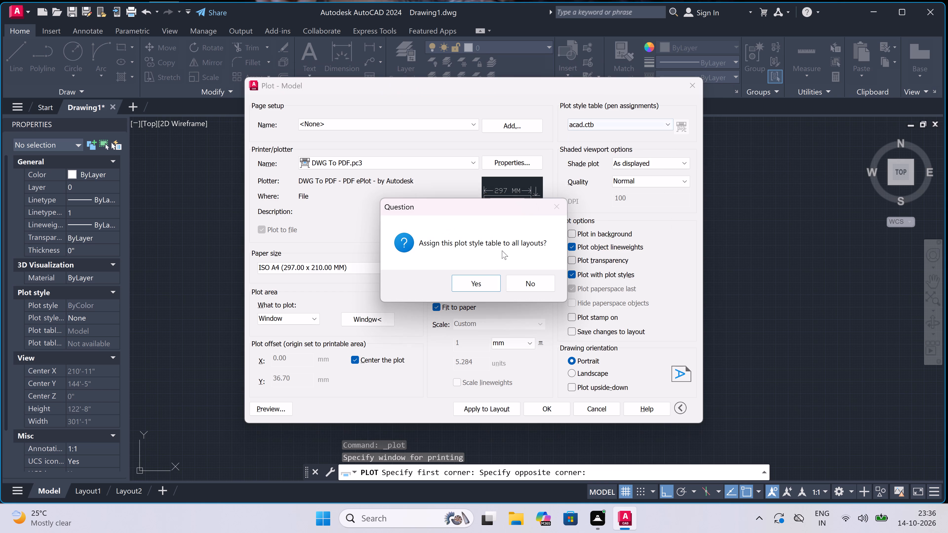
click(482, 283)
click(482, 414)
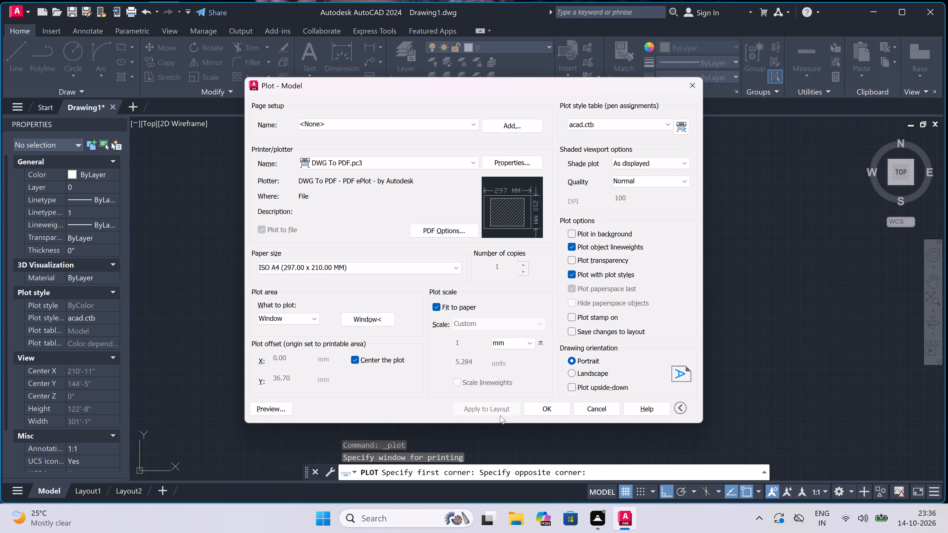
Plot to a PDF named "first floor plan -4 14-10-26" in Documents and close the PDF that opens.
click(539, 411)
key(BackSpace)
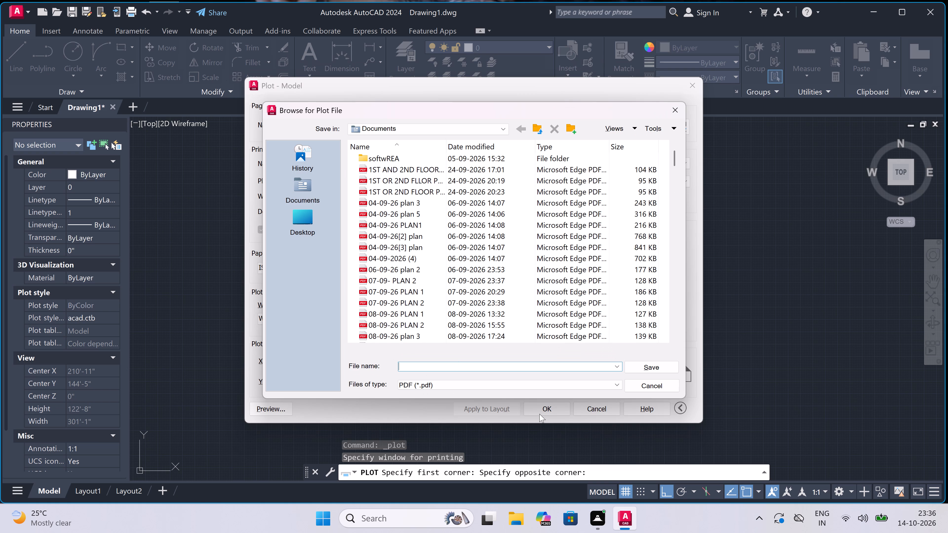
text(first floor plan -)
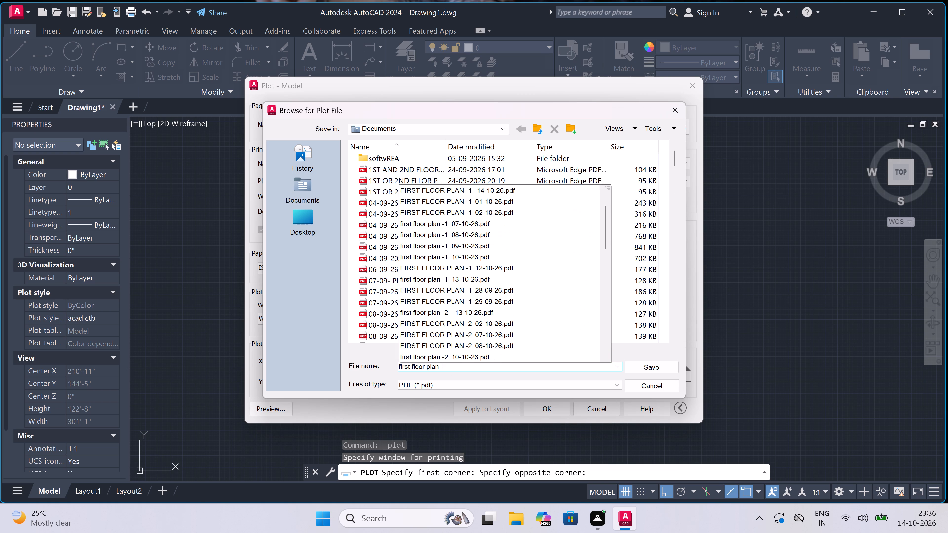
text(4 1)
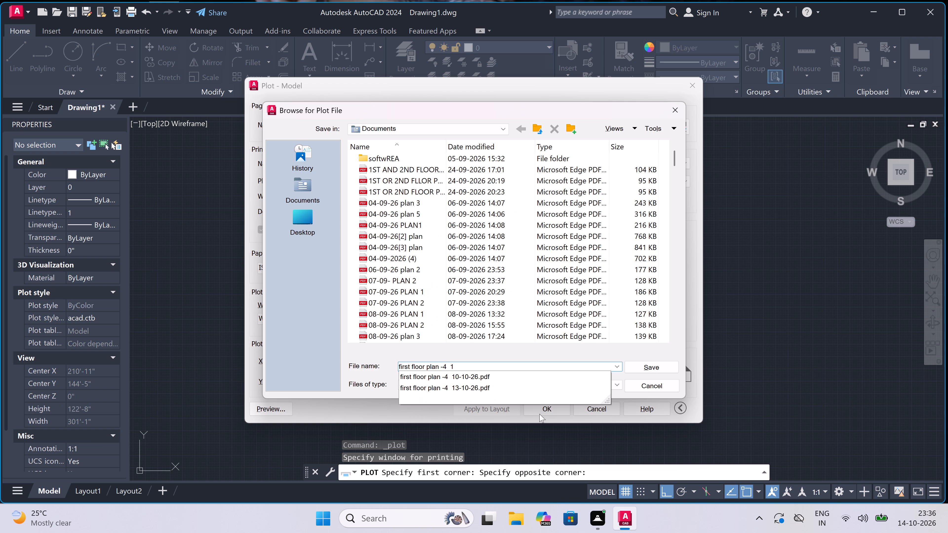
key(4)
text(-10-26)
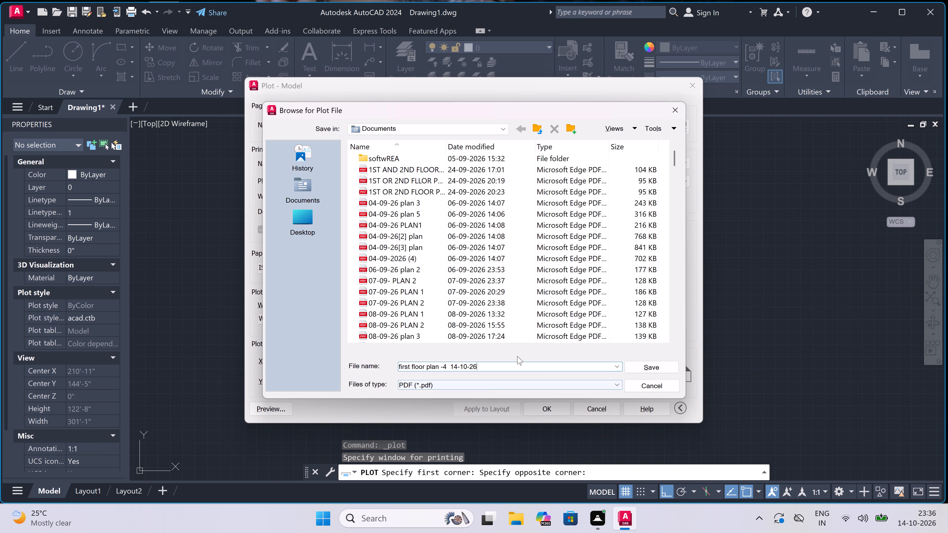
click(627, 366)
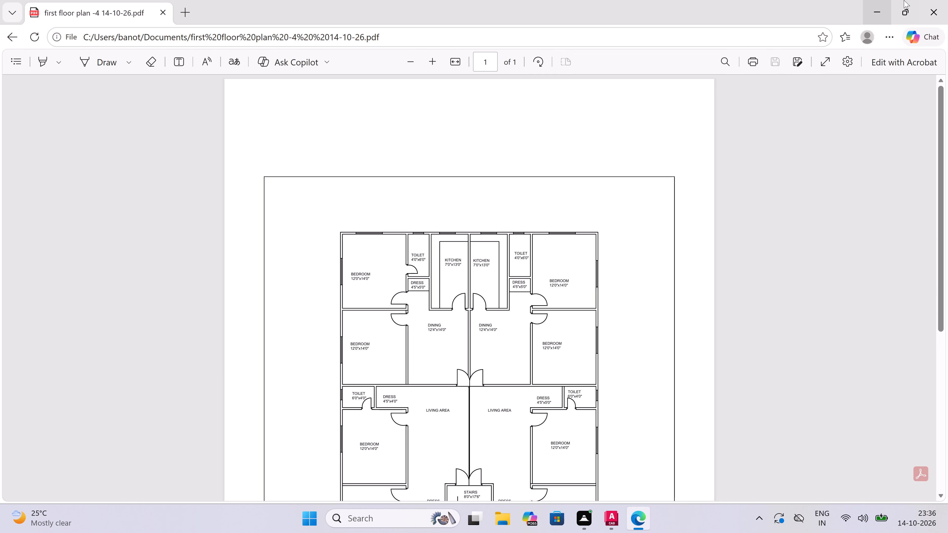
click(941, 2)
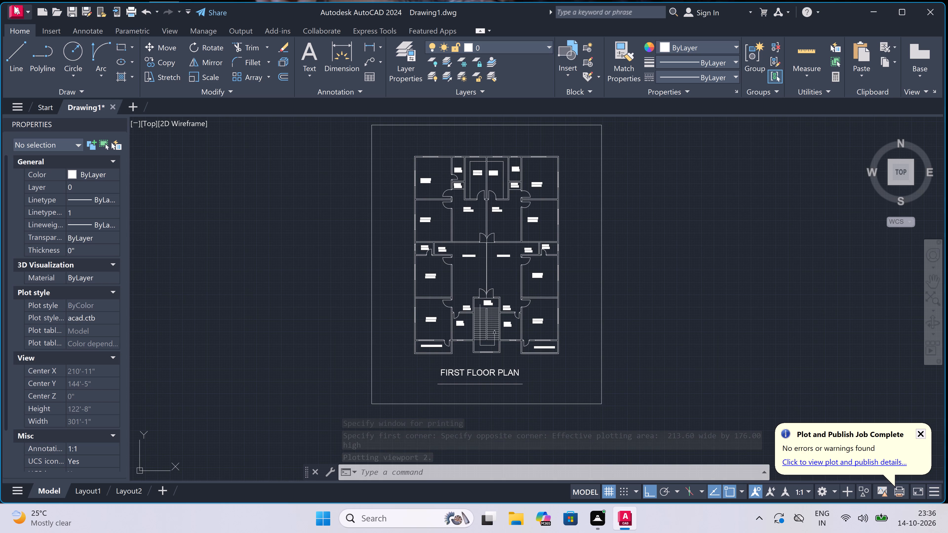
Save the drawing as "first floor plan -4 14-10-26" in Documents in AutoCAD 2018 Drawing format.
click(16, 6)
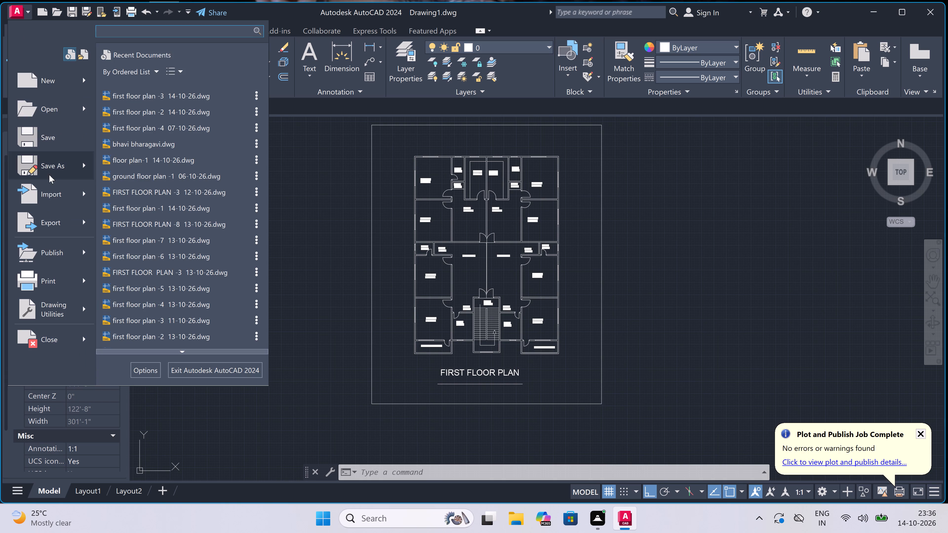
click(49, 163)
key(BackSpace)
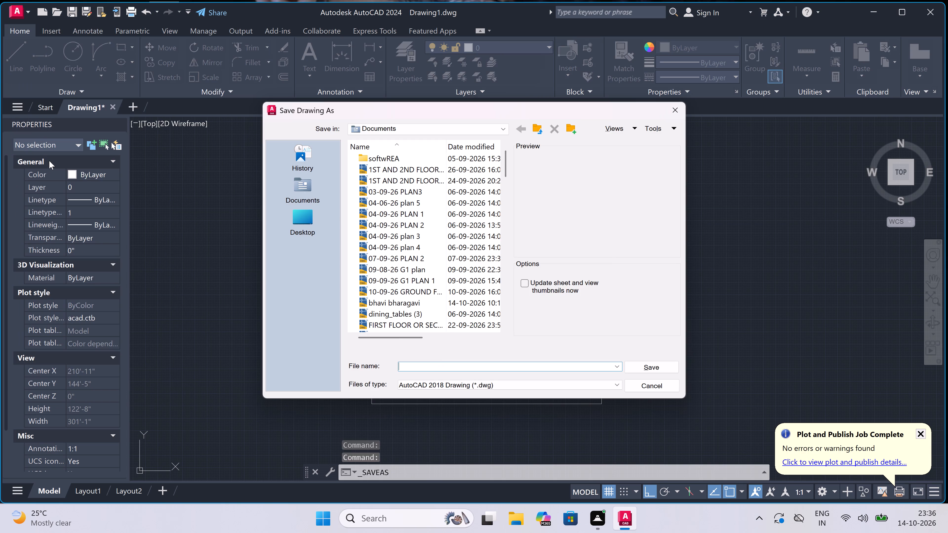
text(first floor plan -)
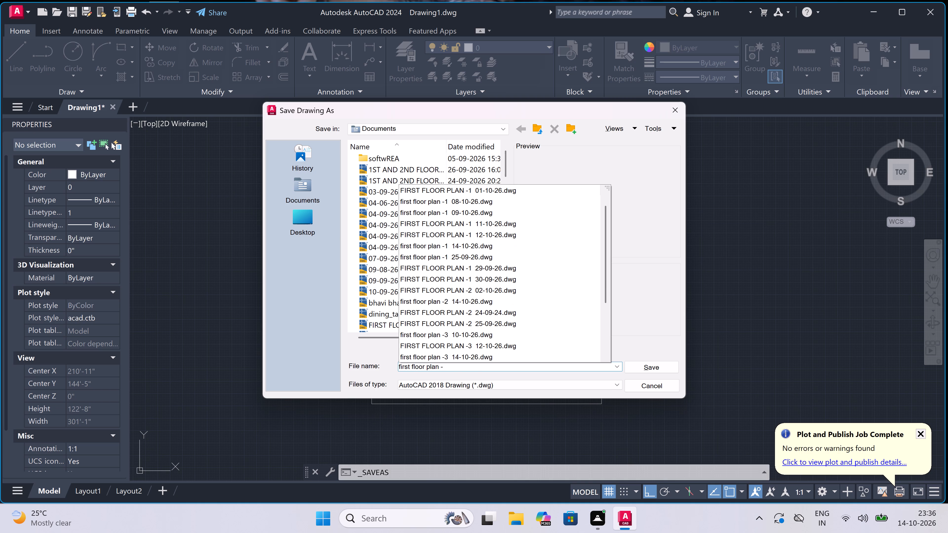
text(4 1)
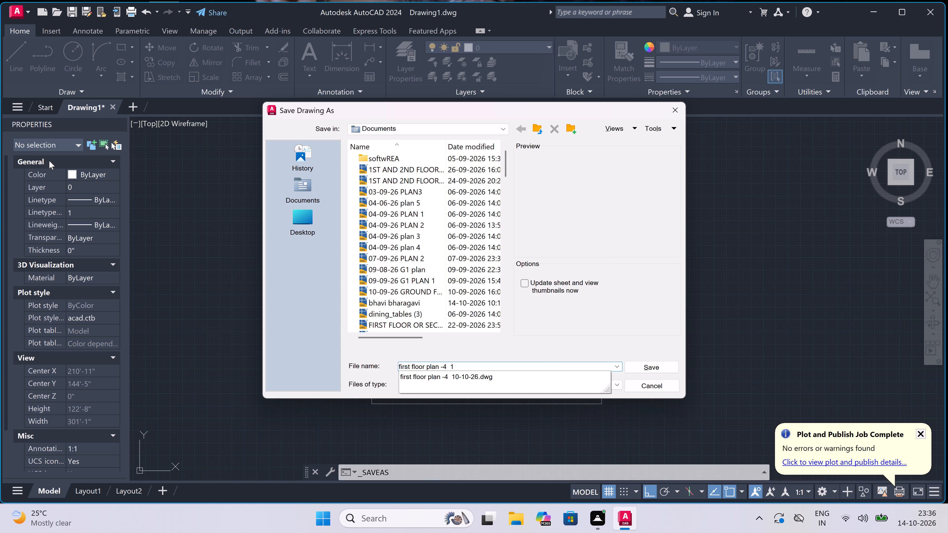
text(4-10-2)
key(6)
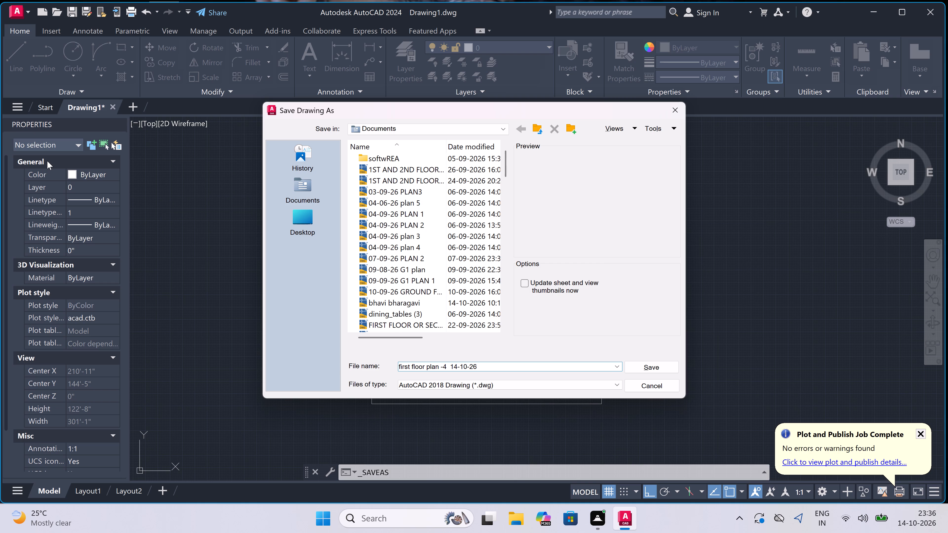
click(660, 362)
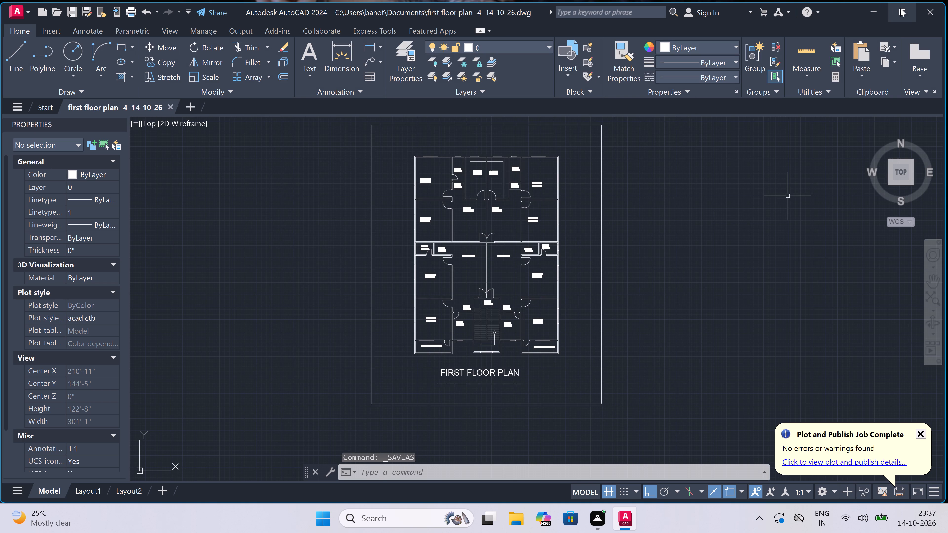
Close AutoCAD.
click(934, 8)
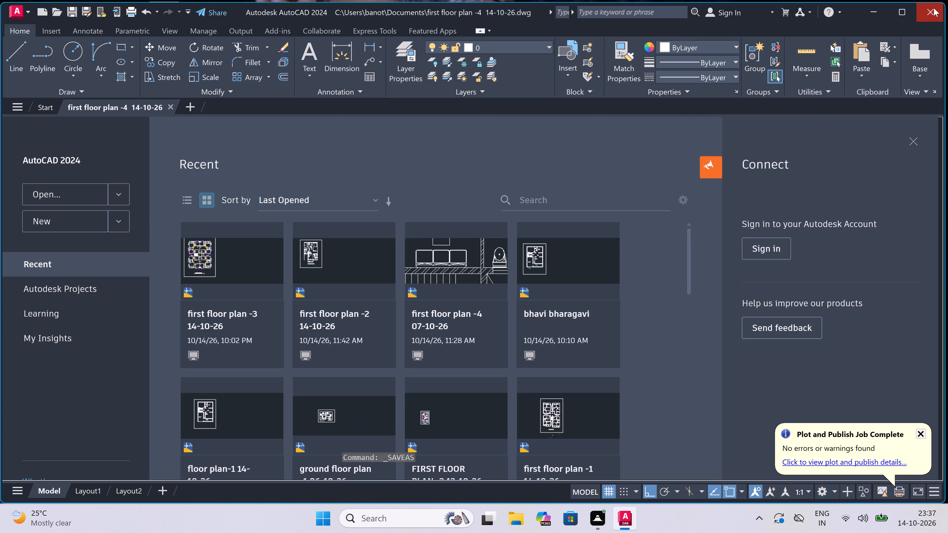